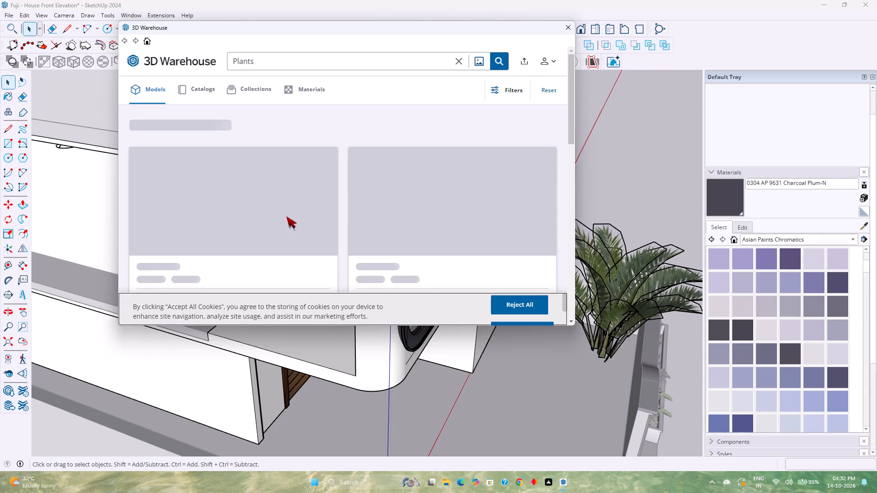
Browse the 3D Warehouse Plants models for another potted plant suited to the balcony.
scroll(360, 204, down, 7)
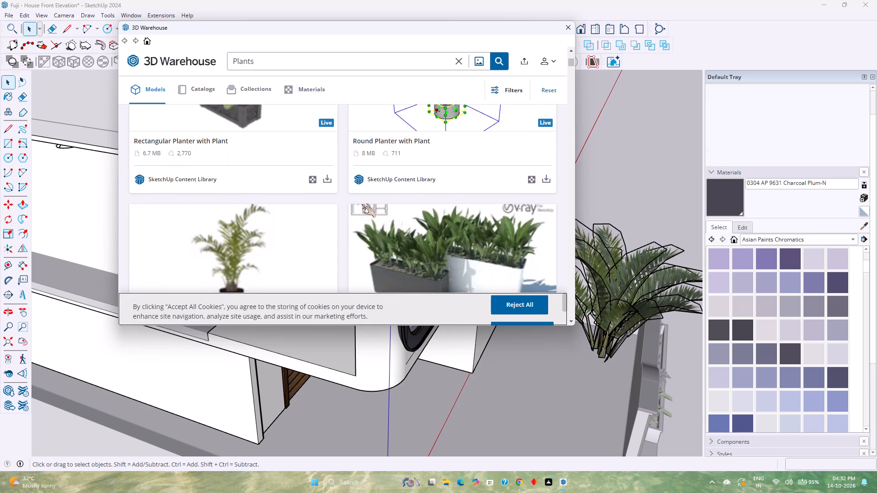
scroll(361, 204, down, 8)
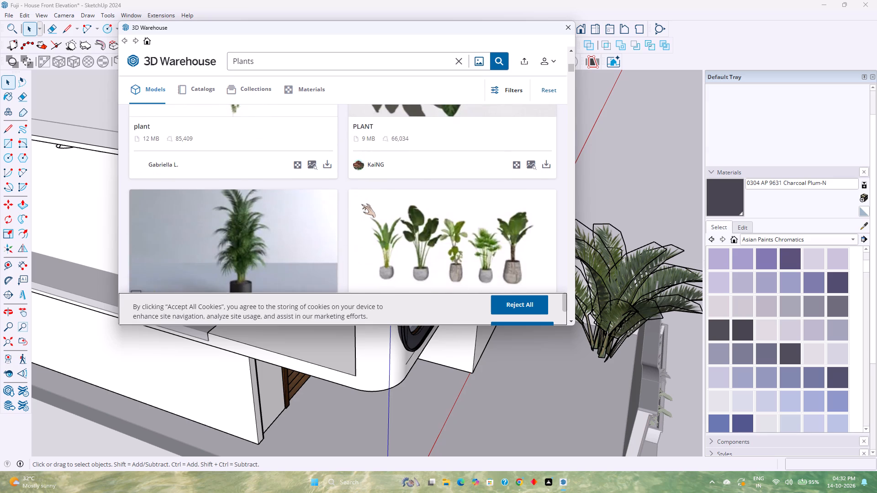
scroll(361, 204, down, 10)
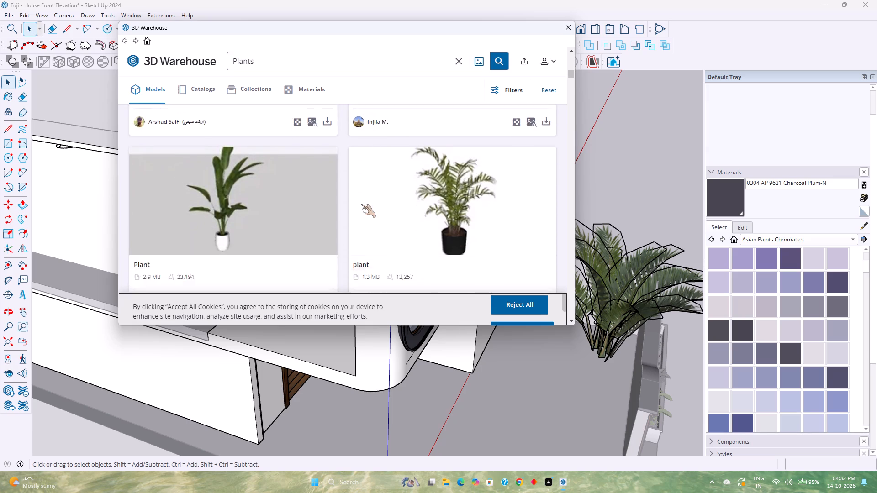
scroll(361, 204, down, 5)
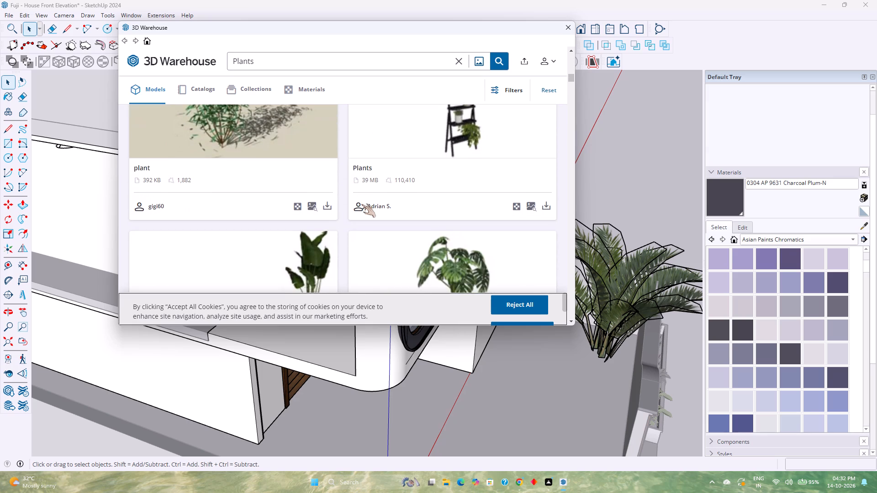
scroll(361, 204, down, 8)
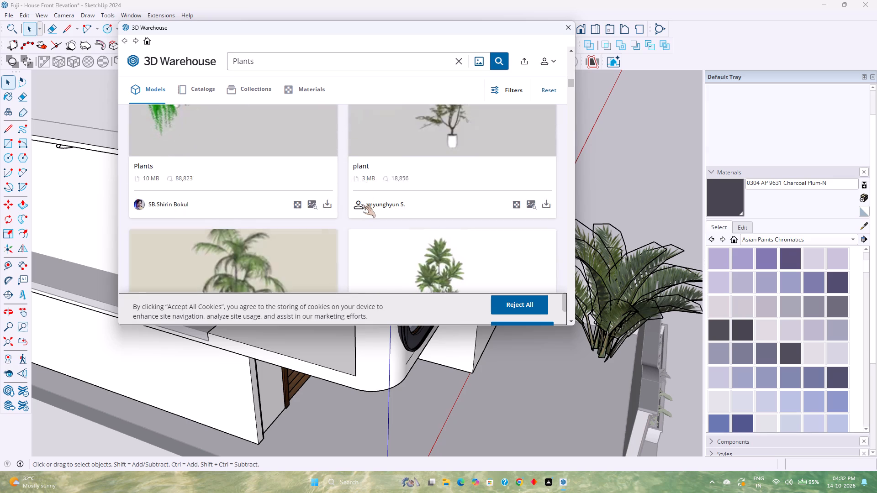
scroll(361, 204, down, 10)
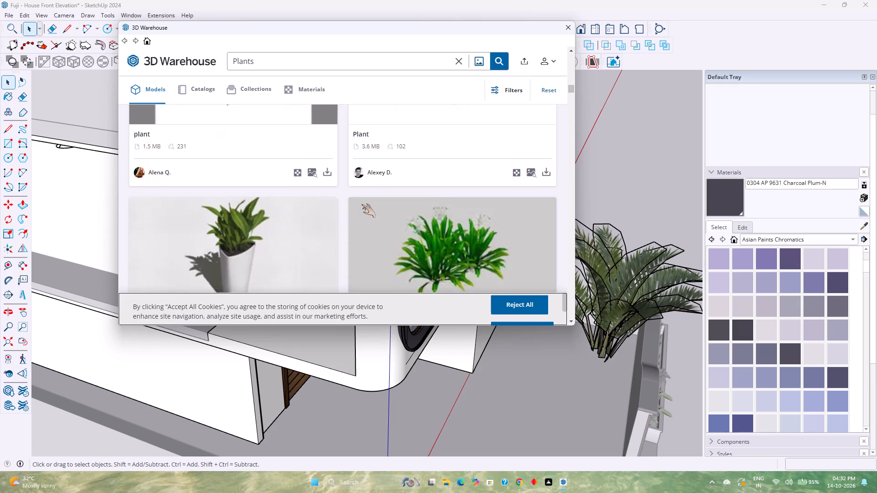
scroll(361, 204, down, 6)
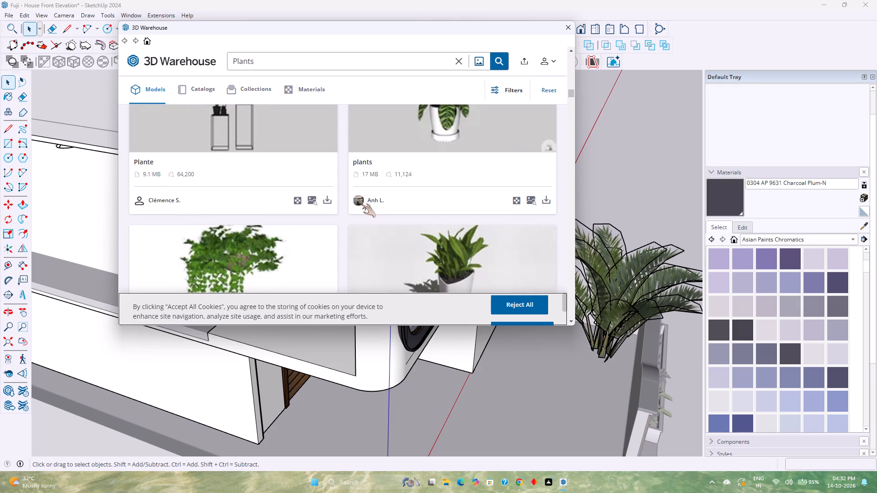
scroll(320, 231, down, 2)
scroll(320, 231, up, 1)
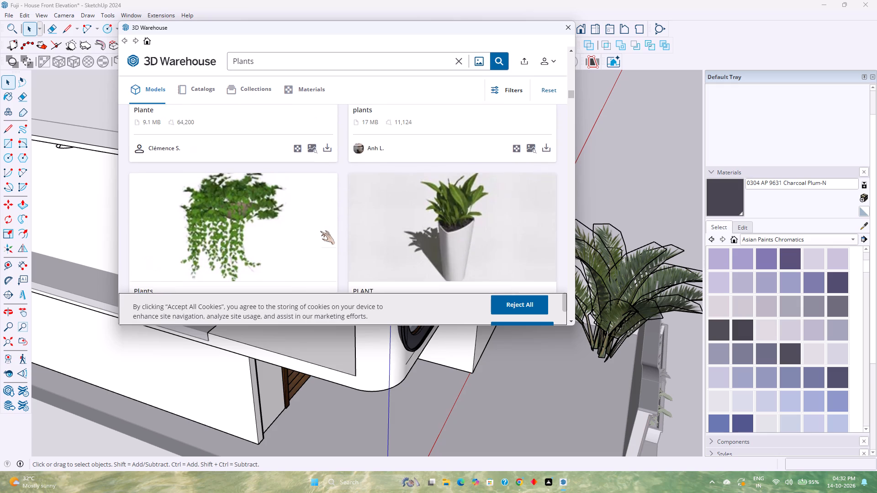
scroll(320, 231, up, 3)
scroll(320, 231, down, 7)
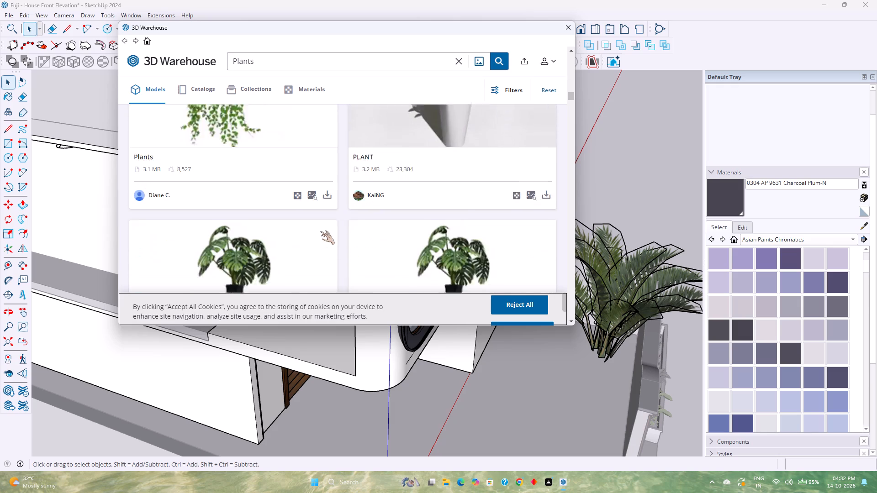
scroll(320, 231, down, 3)
Load the 13 MB plants model, a potted monstera on a stool, and place it on the balcony floor near the wooden door.
click(328, 203)
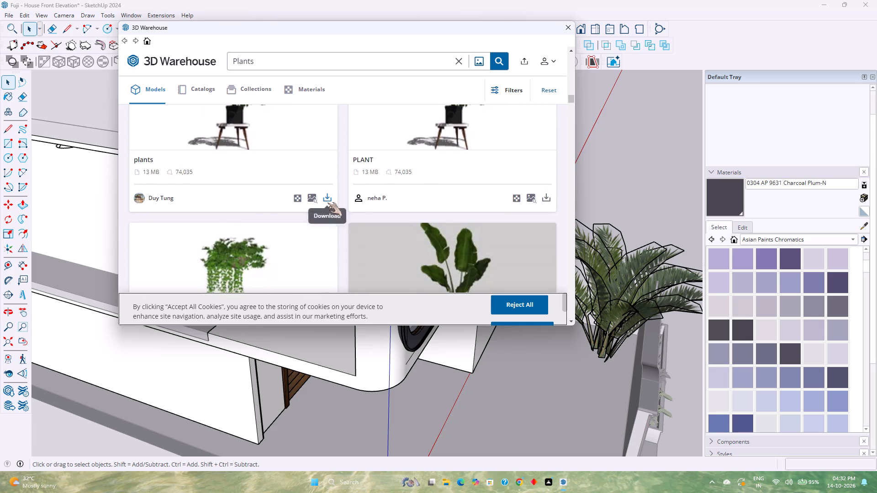
click(306, 183)
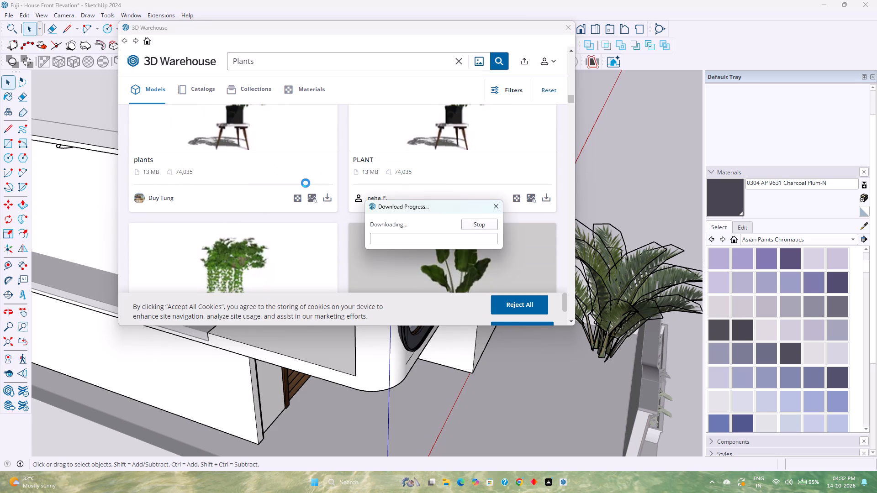
drag(424, 211, 526, 199)
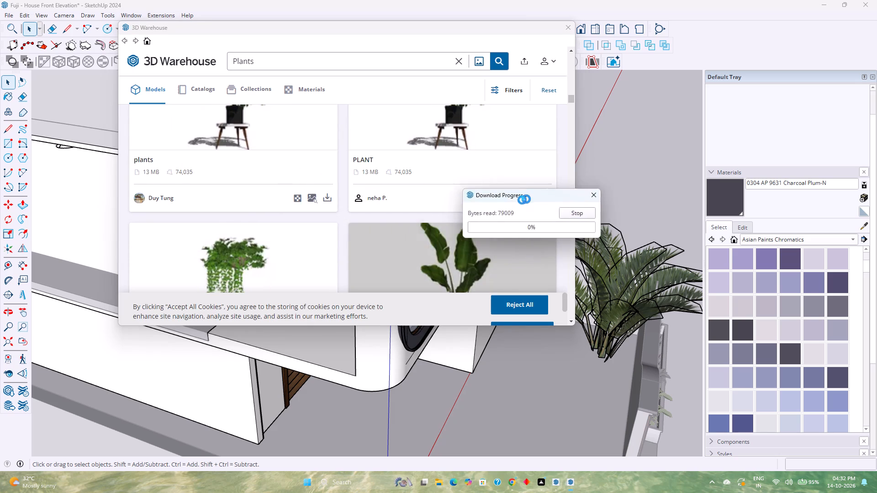
drag(526, 199, 585, 196)
scroll(348, 187, down, 4)
scroll(348, 187, up, 3)
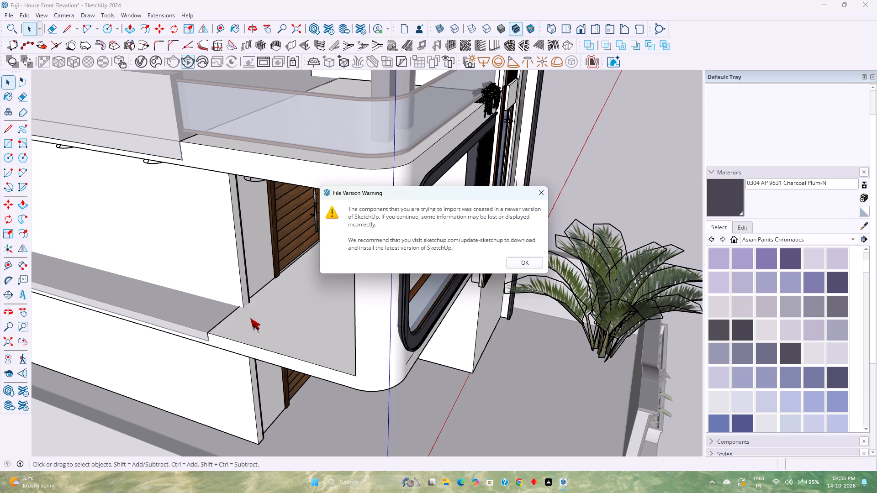
click(521, 263)
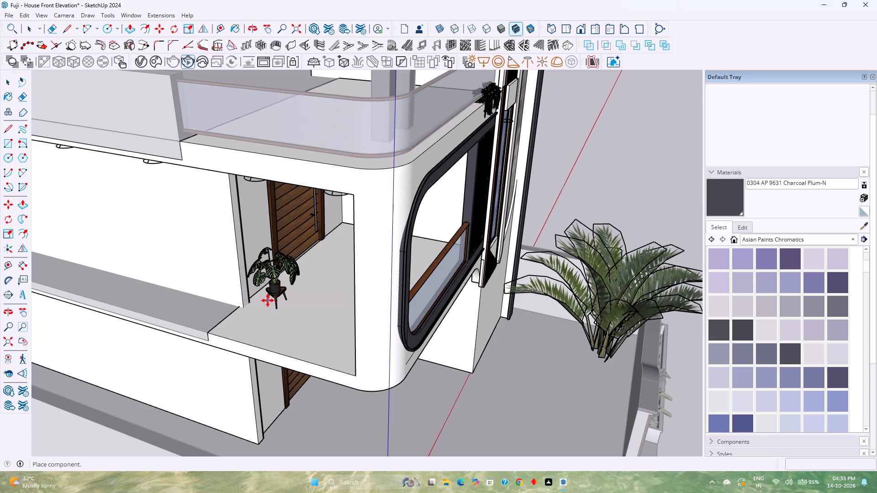
click(269, 298)
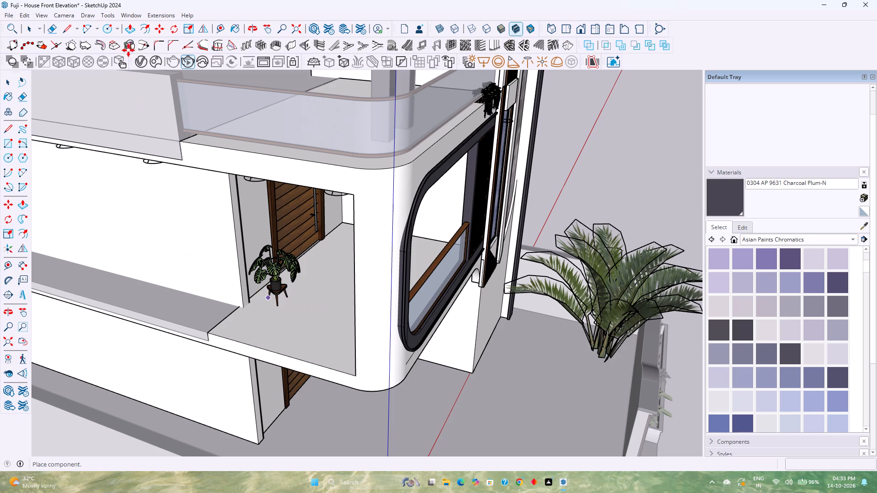
Reopen 3D Warehouse and browse the Plants models for a further plant to add to the house.
click(137, 16)
click(163, 85)
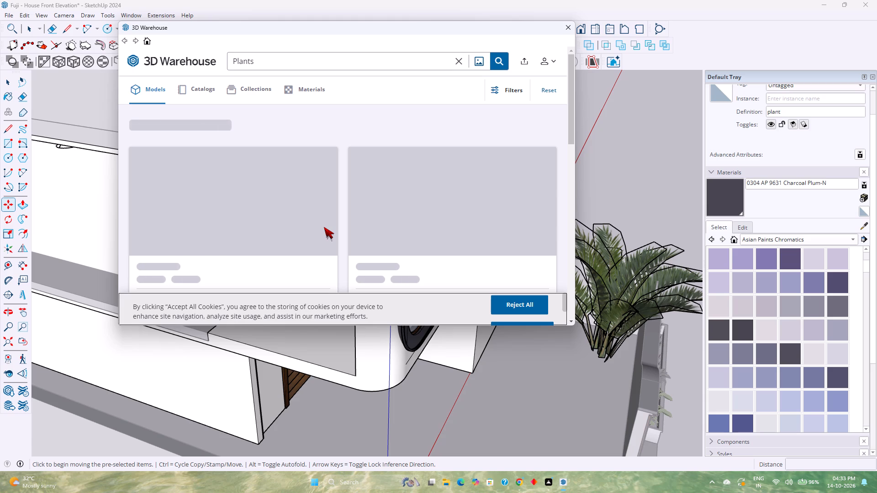
scroll(324, 227, down, 2)
scroll(324, 227, up, 1)
scroll(324, 227, down, 5)
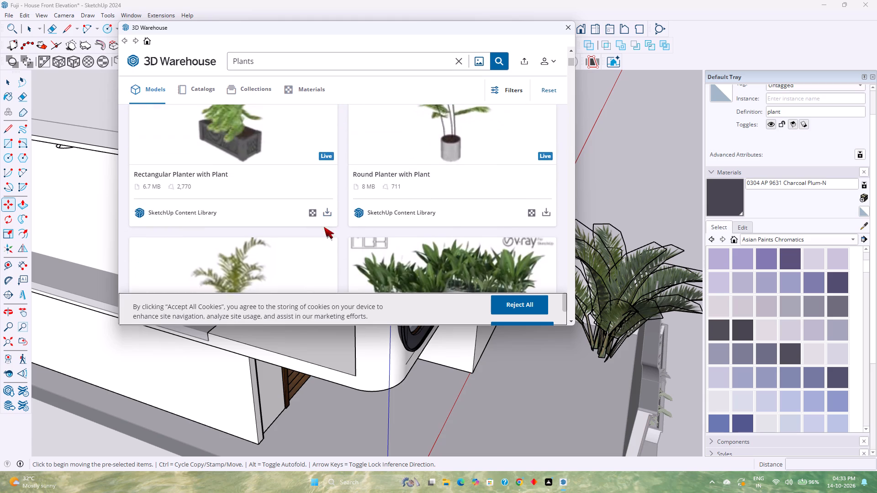
scroll(324, 227, down, 3)
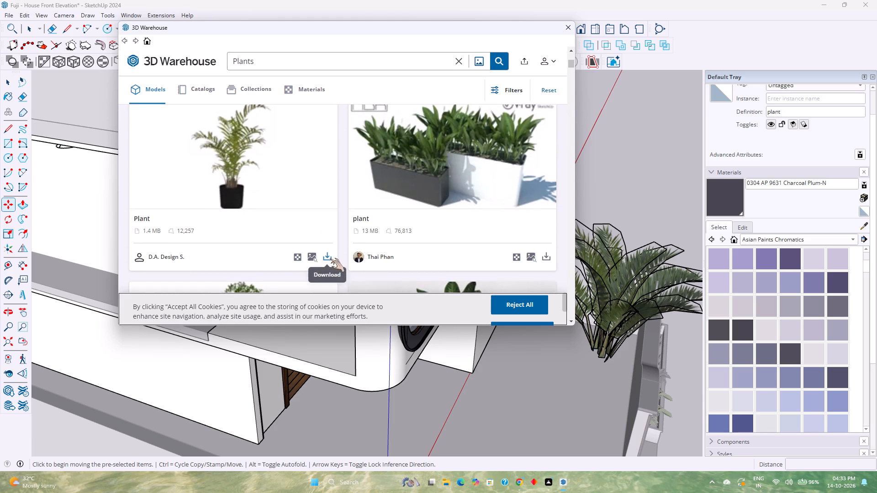
scroll(330, 256, down, 14)
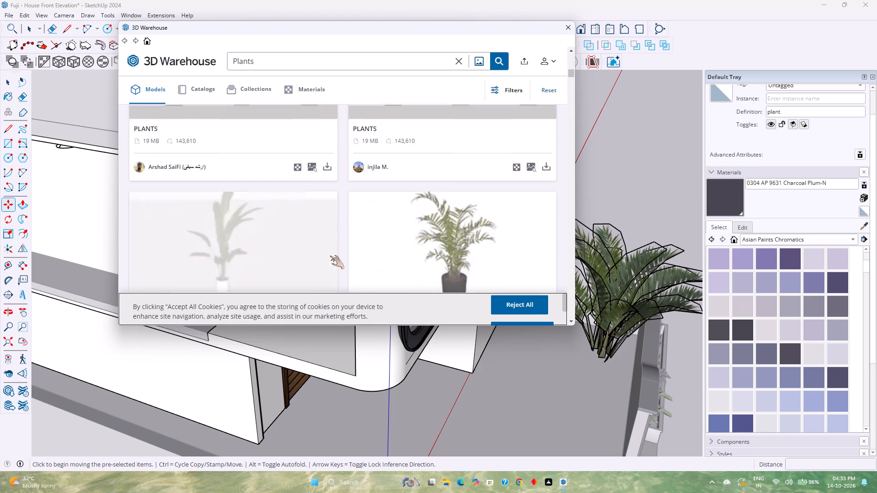
scroll(330, 256, down, 16)
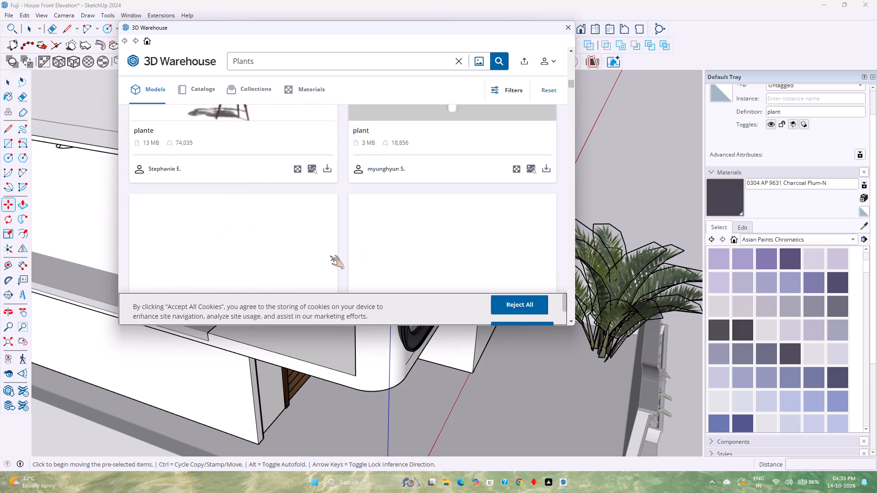
scroll(330, 256, up, 3)
scroll(330, 256, down, 3)
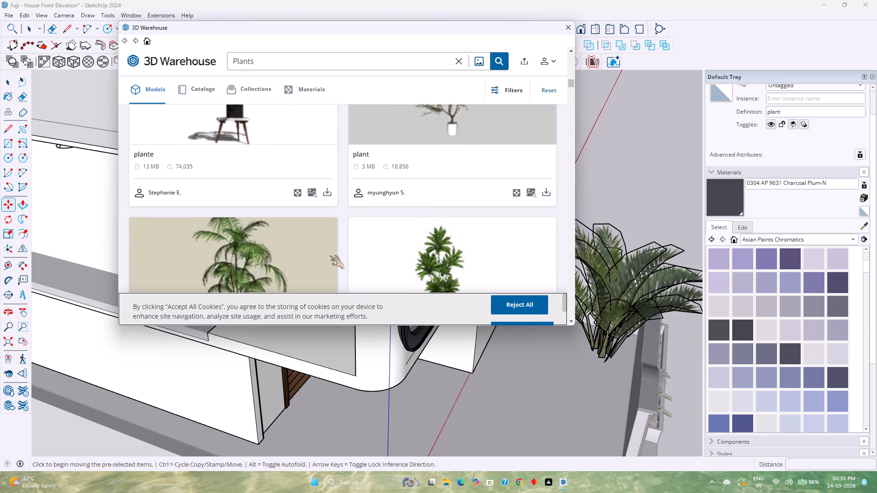
scroll(330, 256, down, 2)
scroll(330, 256, up, 9)
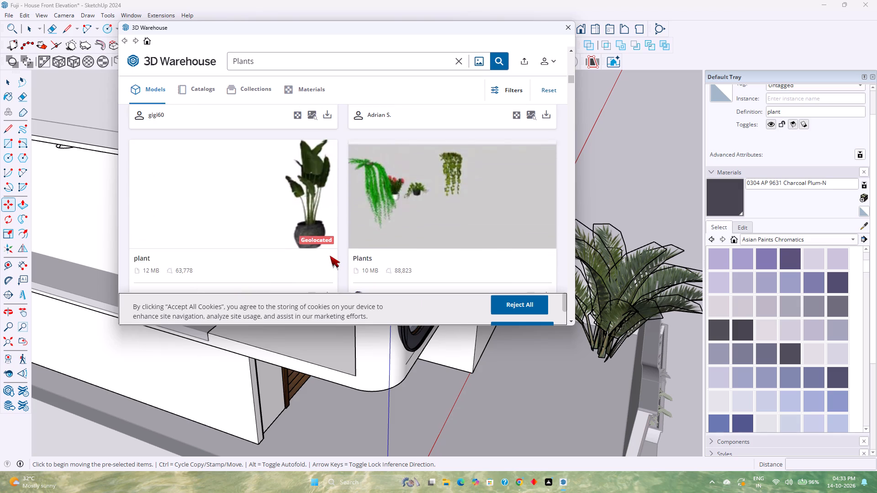
scroll(330, 256, down, 12)
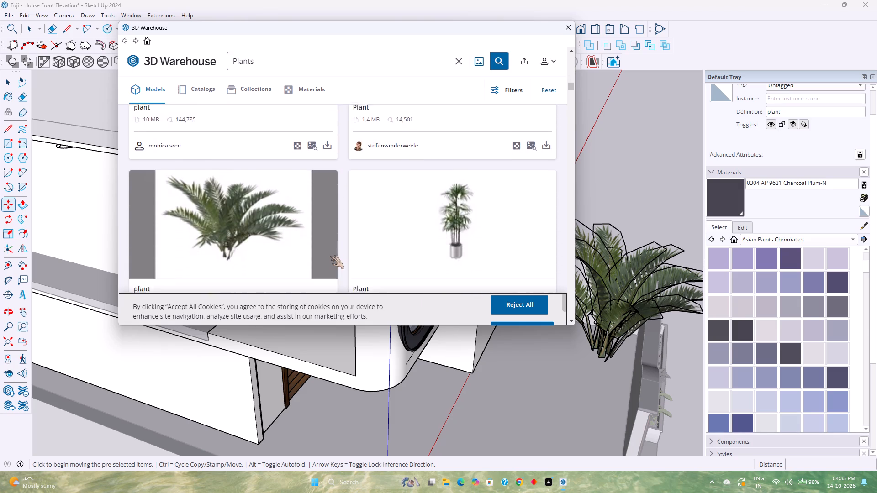
scroll(330, 256, down, 8)
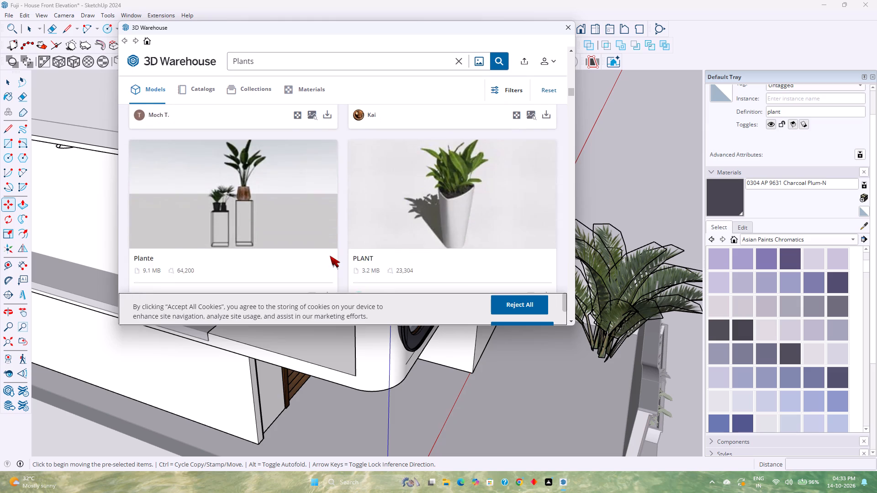
scroll(330, 256, down, 7)
scroll(330, 256, up, 3)
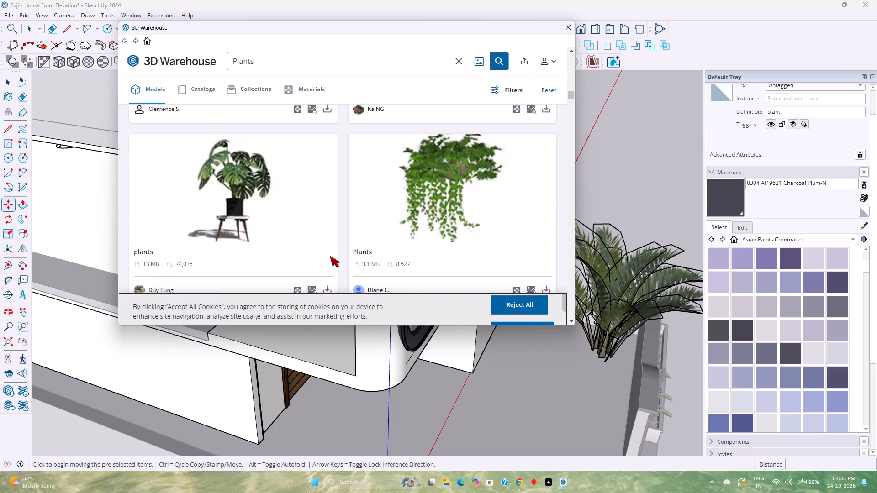
scroll(330, 256, down, 3)
scroll(330, 256, up, 2)
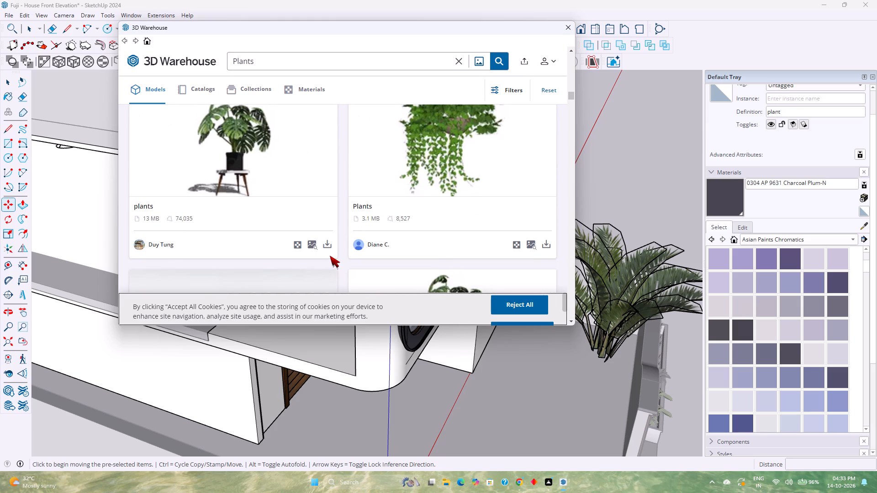
scroll(330, 256, down, 6)
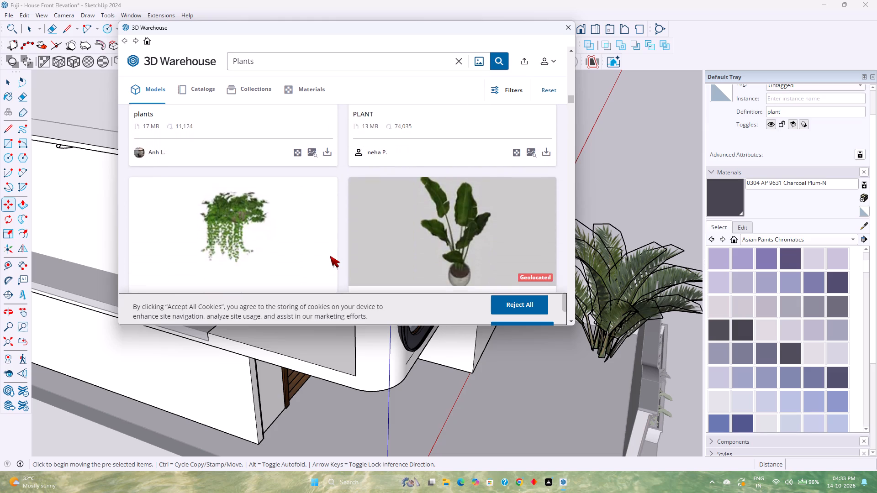
scroll(330, 256, down, 3)
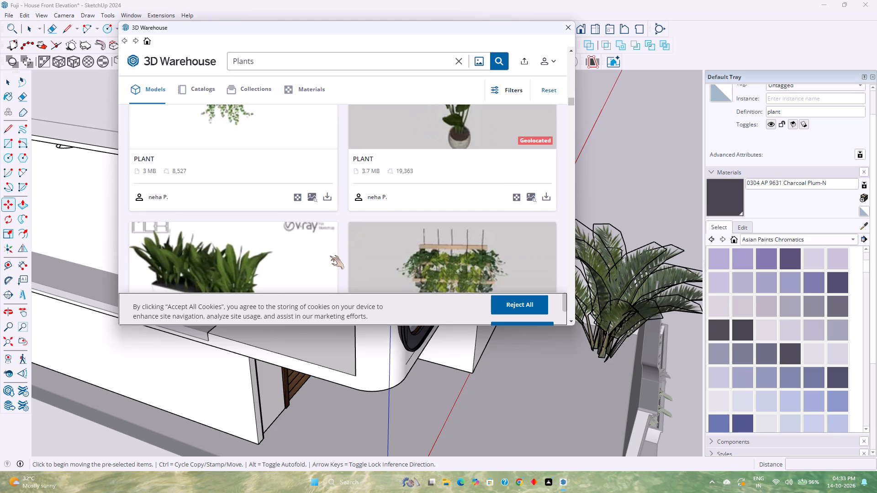
scroll(330, 256, up, 1)
scroll(330, 256, down, 2)
scroll(330, 256, up, 2)
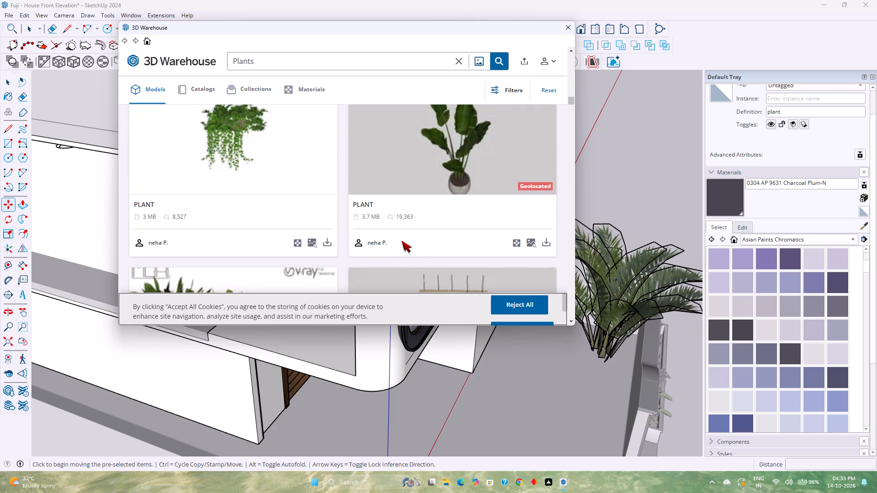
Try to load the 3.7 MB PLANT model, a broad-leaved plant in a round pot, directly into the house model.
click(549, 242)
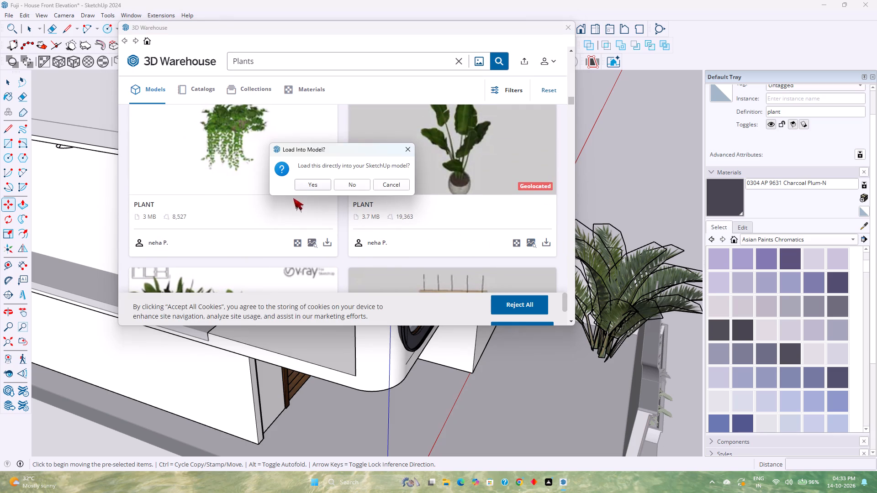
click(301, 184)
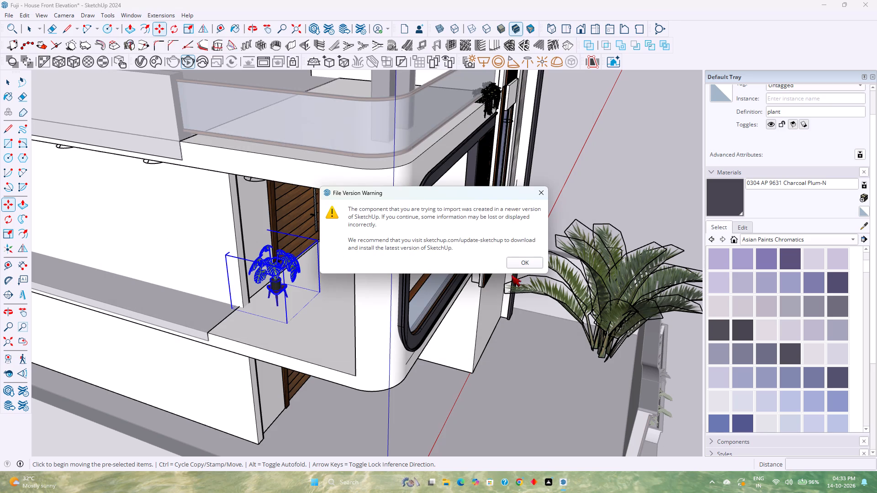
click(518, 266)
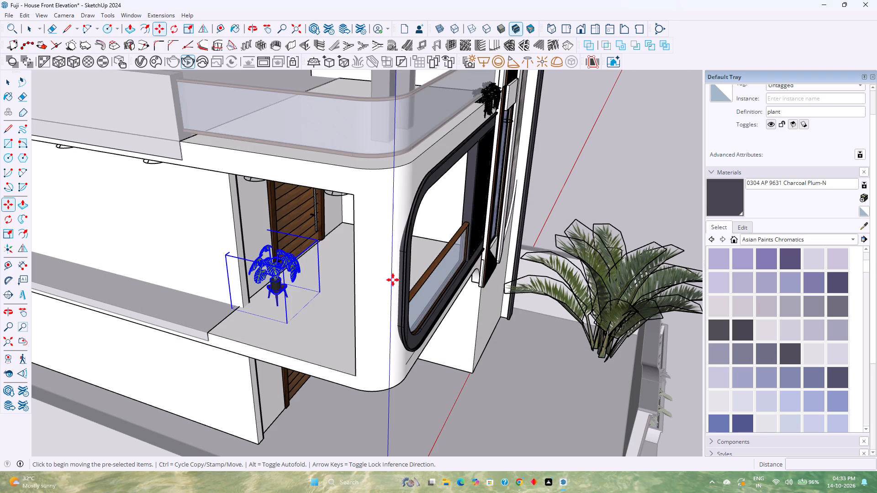
Examine the potted monstera's placement on the balcony from the front and side of the house.
scroll(433, 260, up, 7)
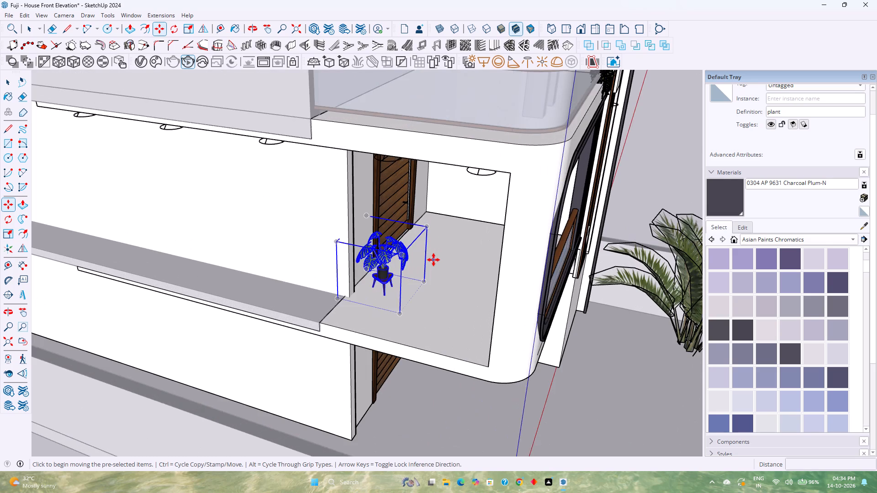
scroll(433, 260, up, 3)
scroll(422, 307, down, 4)
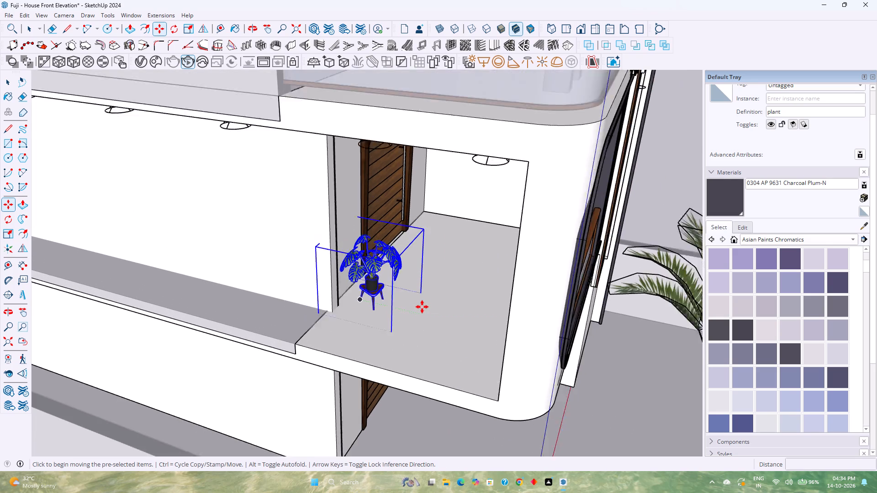
scroll(422, 307, down, 5)
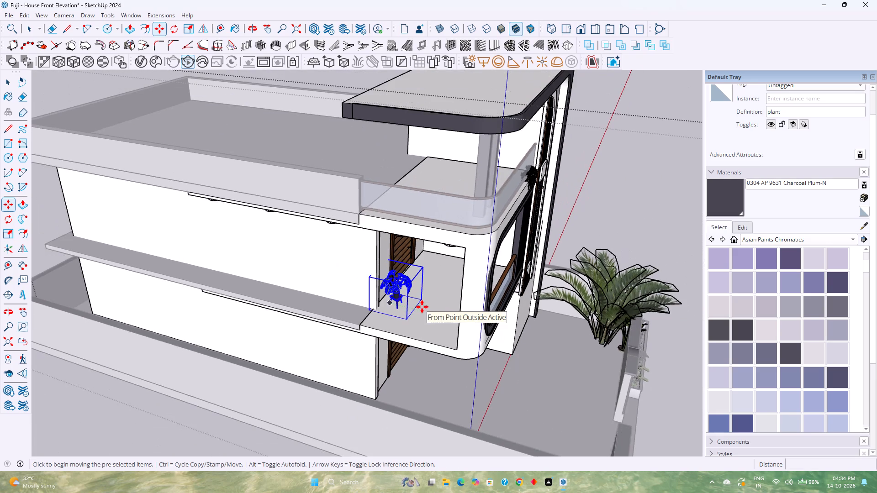
scroll(422, 307, down, 2)
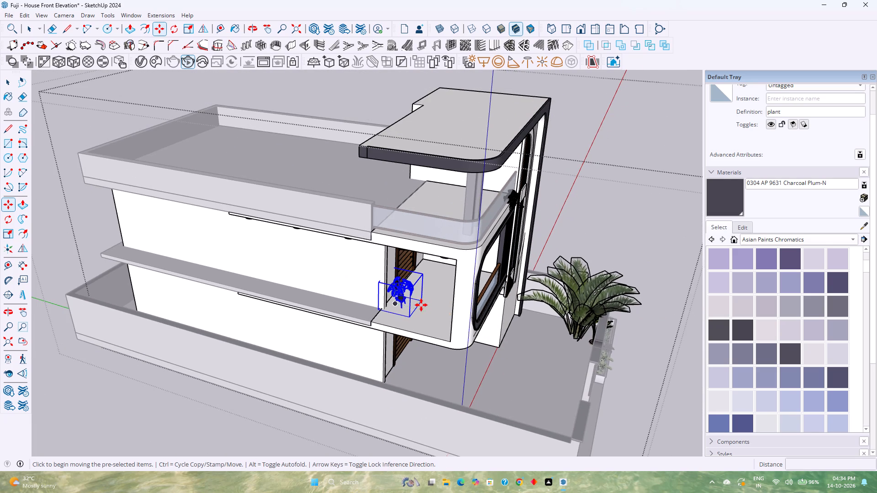
scroll(421, 305, down, 2)
middle_drag(483, 310, 227, 278)
middle_click(227, 278)
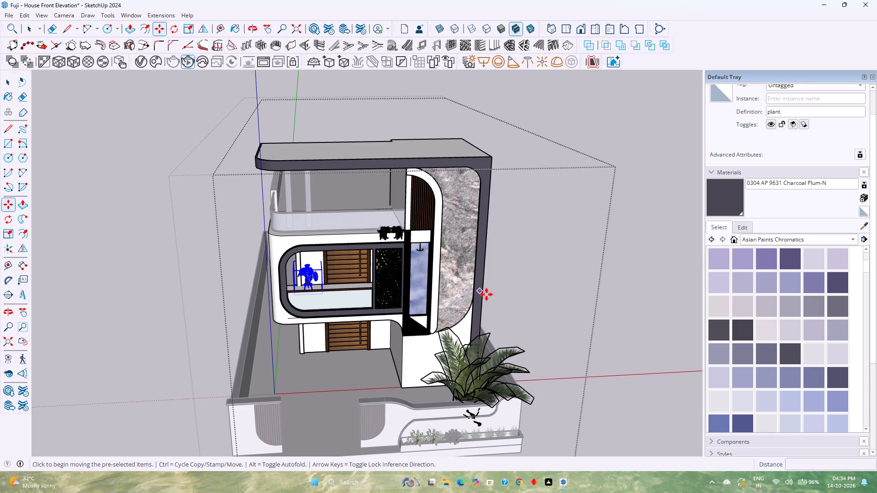
scroll(383, 269, up, 6)
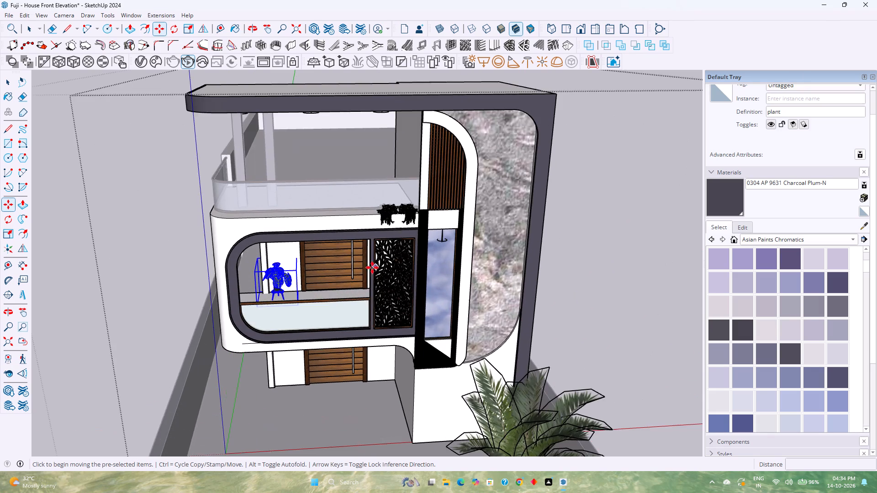
scroll(340, 284, up, 1)
middle_drag(340, 284, 439, 281)
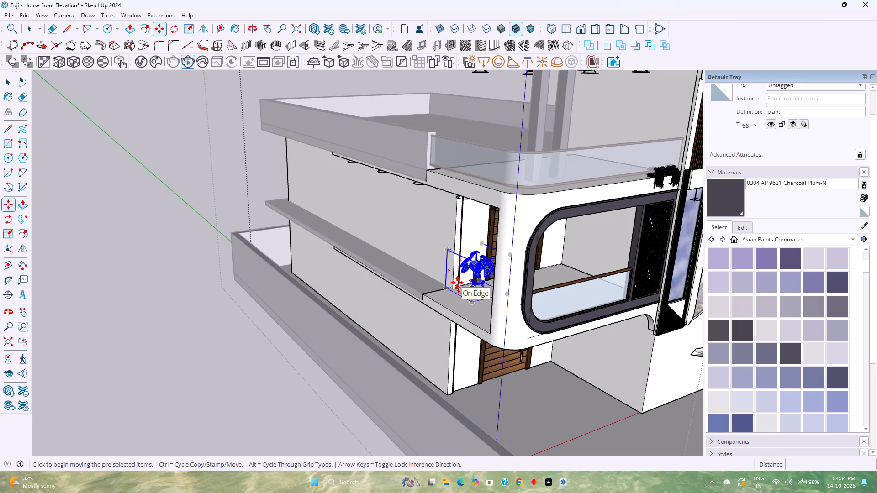
scroll(457, 283, up, 6)
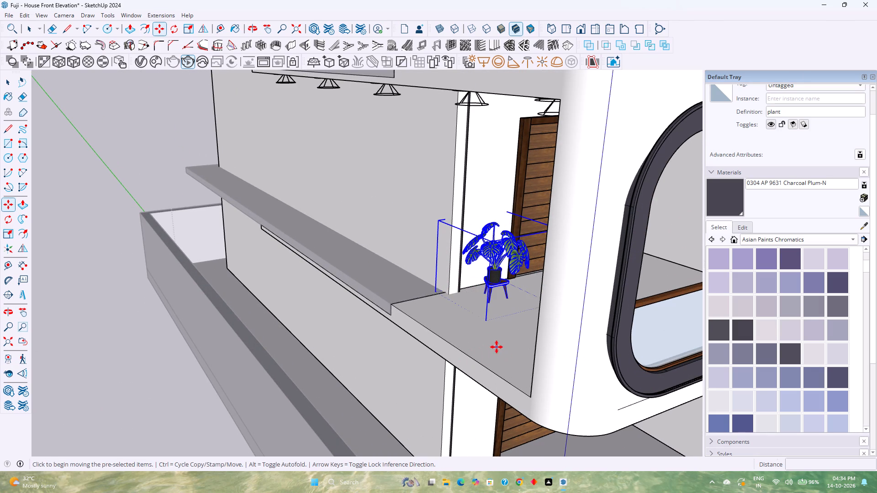
key(space)
scroll(488, 344, down, 8)
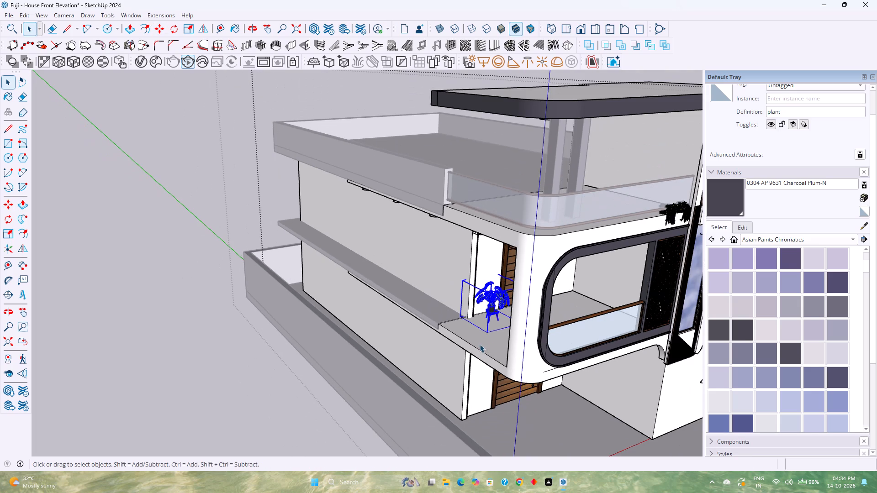
scroll(458, 345, down, 2)
Reopen 3D Warehouse and browse the Plants models for another plant for the house.
click(139, 16)
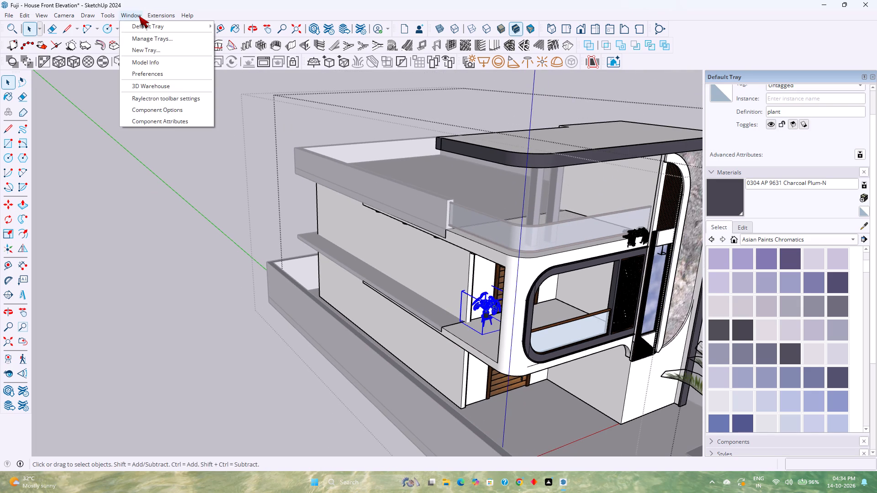
click(163, 85)
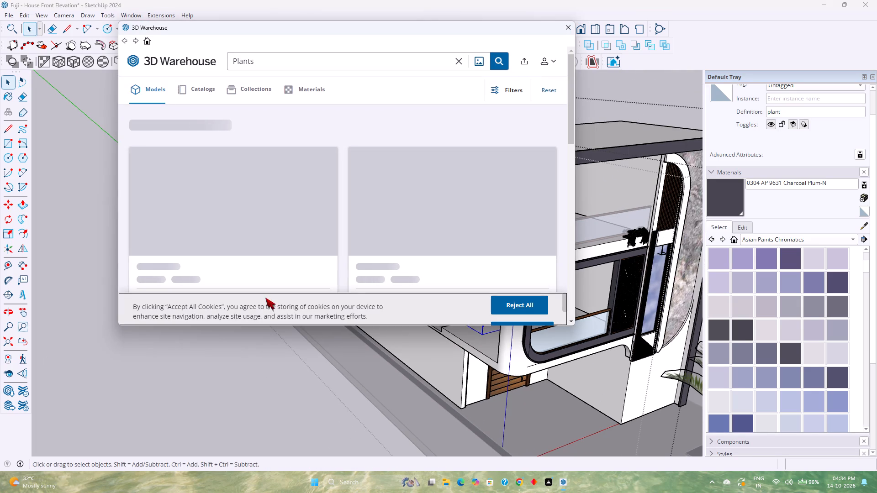
scroll(372, 246, down, 10)
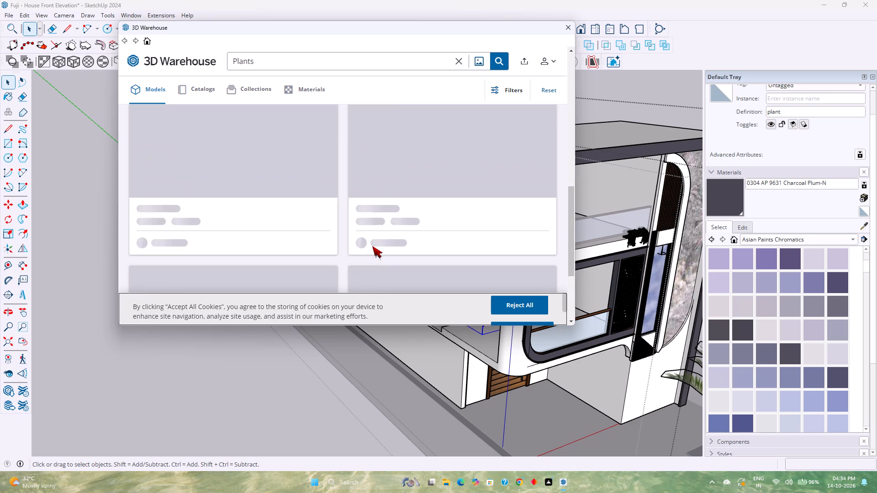
scroll(372, 246, down, 2)
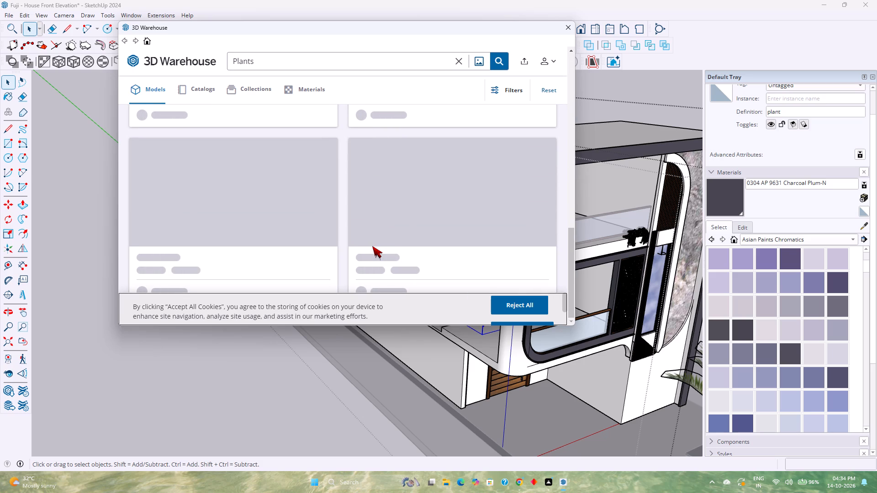
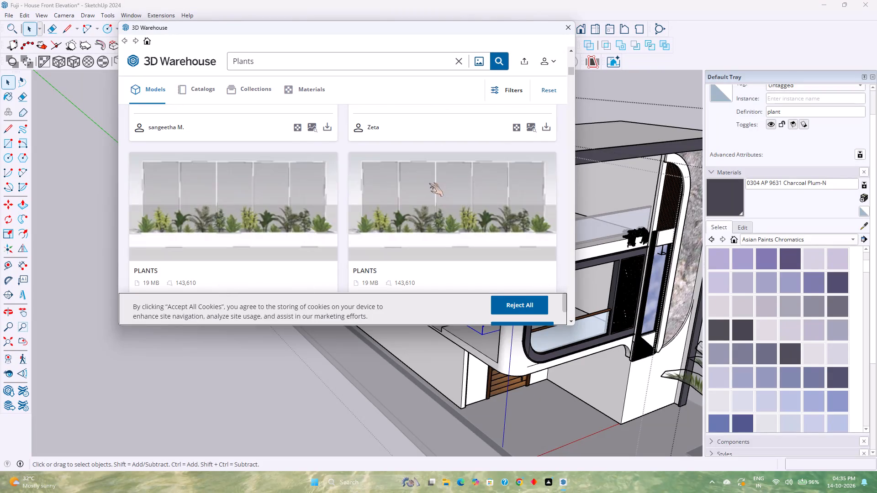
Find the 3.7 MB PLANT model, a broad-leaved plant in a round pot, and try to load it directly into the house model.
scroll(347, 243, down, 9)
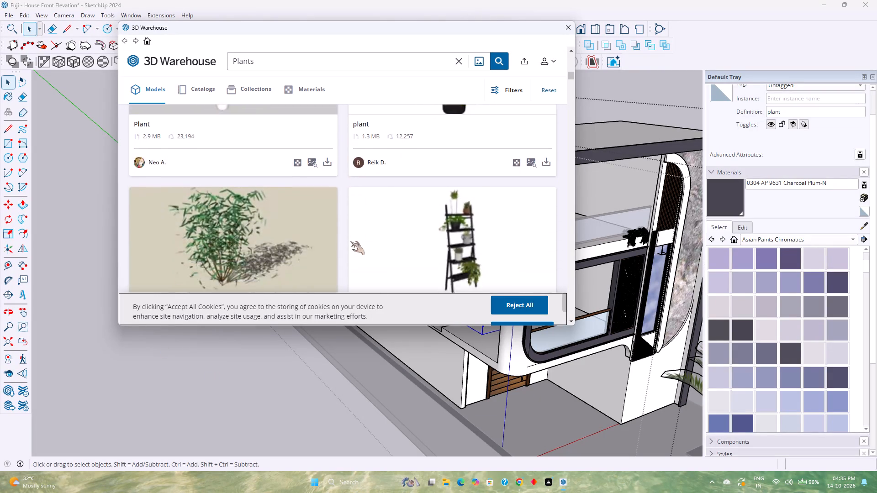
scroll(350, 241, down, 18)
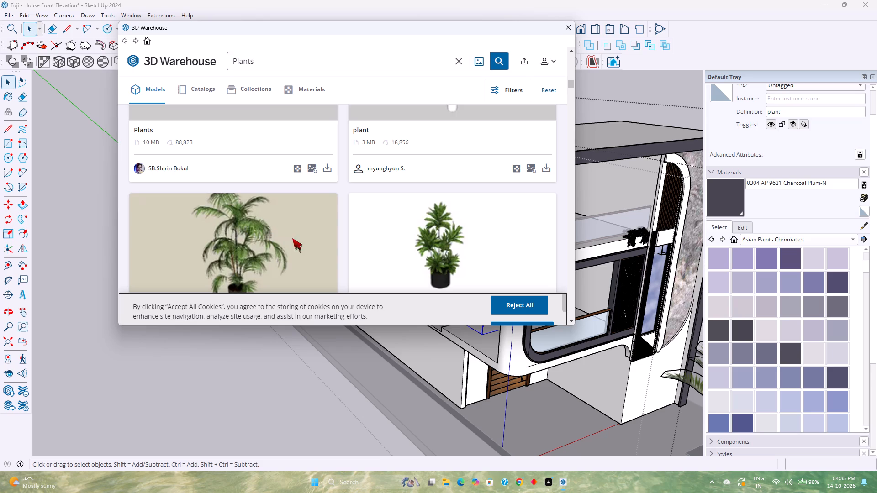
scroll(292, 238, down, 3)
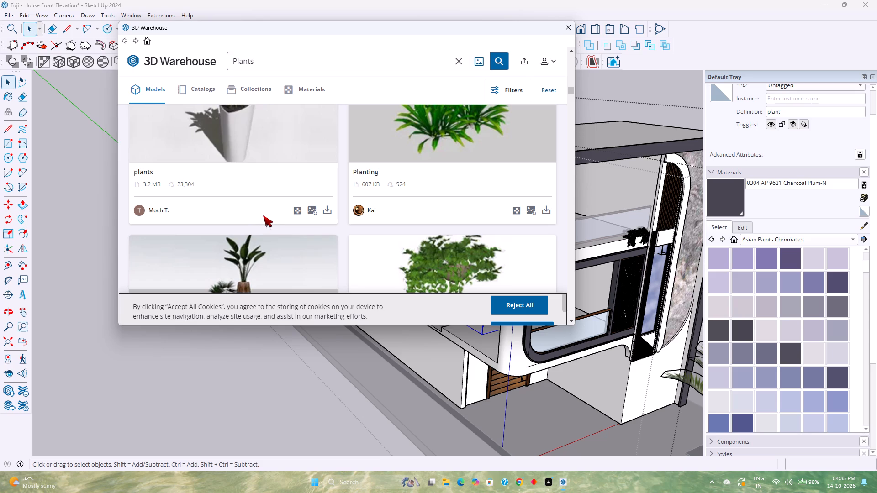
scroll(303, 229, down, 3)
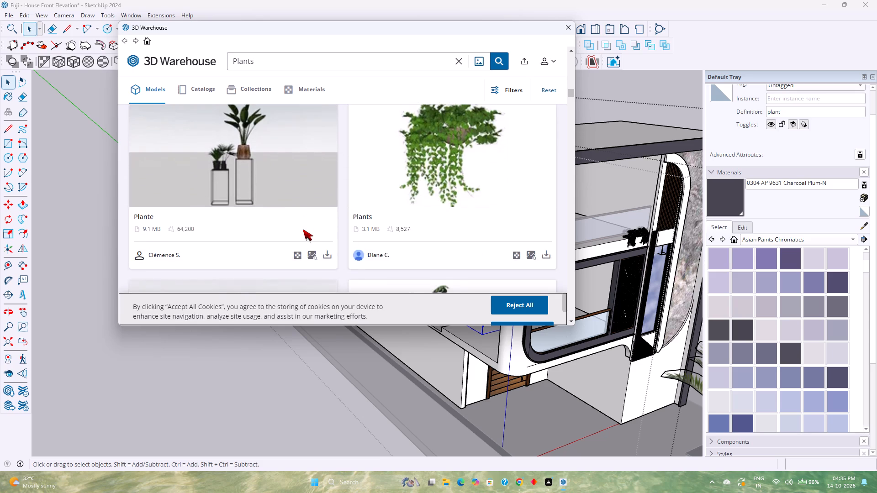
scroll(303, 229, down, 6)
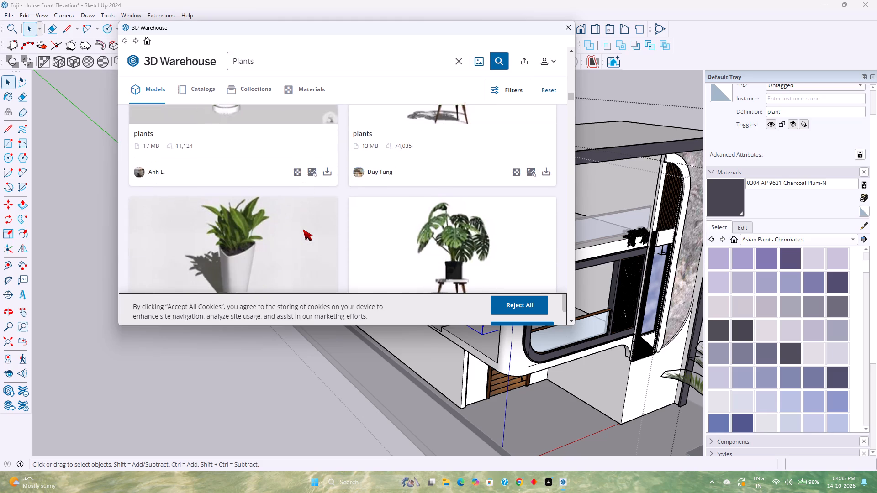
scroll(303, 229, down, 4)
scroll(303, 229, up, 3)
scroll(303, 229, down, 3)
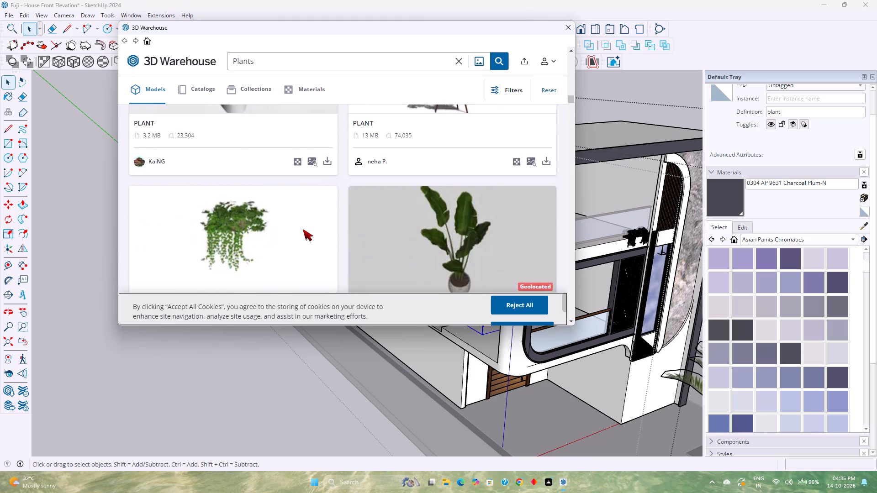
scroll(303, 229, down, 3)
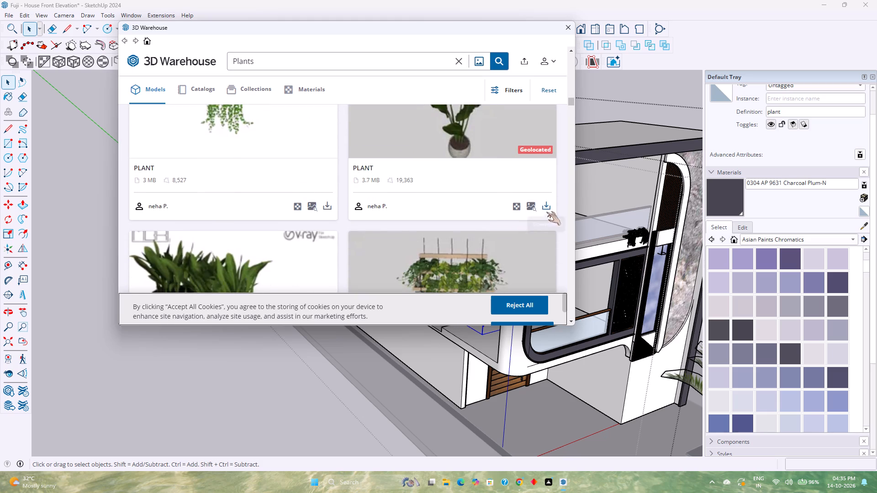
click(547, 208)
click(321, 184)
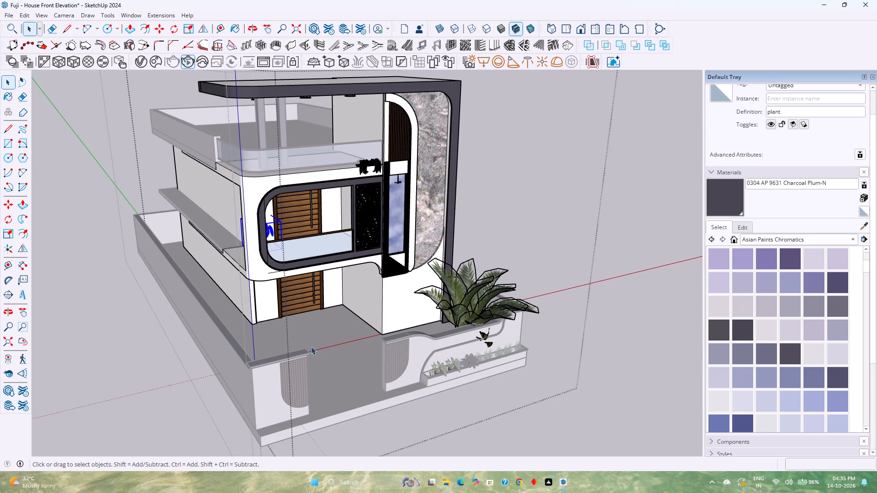
Examine the house's front corner and the balcony with its potted monstera from the front and the open side.
double_click(509, 241)
scroll(509, 241, up, 2)
middle_drag(509, 241, 486, 260)
middle_drag(486, 260, 365, 279)
middle_click(365, 279)
middle_click(365, 279)
middle_click(363, 279)
middle_drag(357, 279, 352, 279)
scroll(349, 279, down, 2)
scroll(285, 363, up, 3)
middle_drag(285, 363, 626, 337)
middle_click(626, 337)
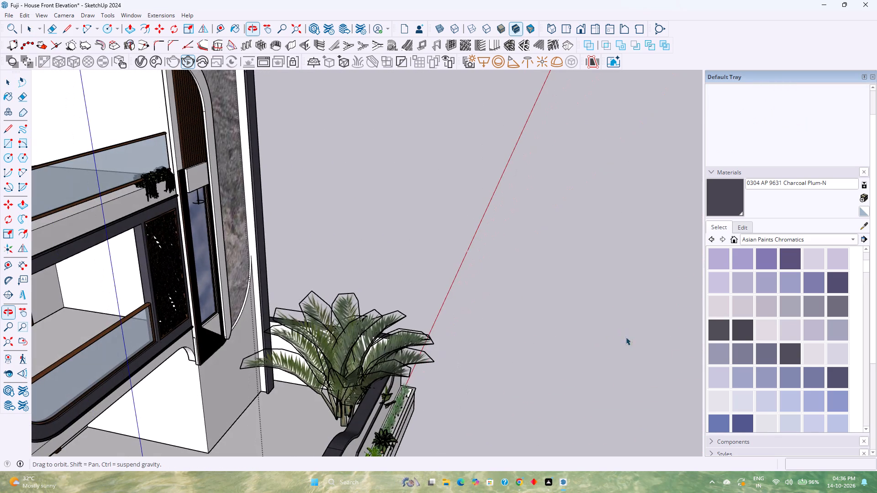
scroll(329, 363, down, 4)
middle_drag(283, 389, 305, 342)
middle_click(305, 341)
middle_click(306, 341)
scroll(306, 340, down, 5)
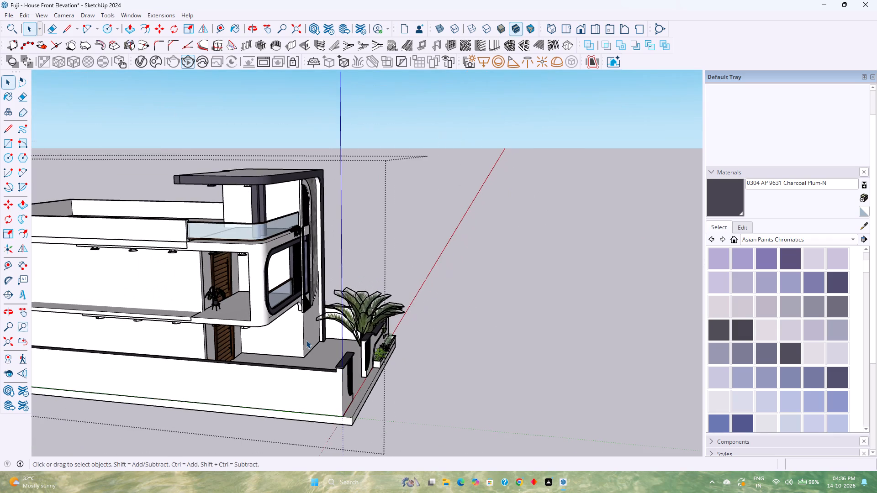
scroll(203, 365, up, 2)
scroll(249, 297, up, 2)
triple_click(249, 297)
click(249, 297)
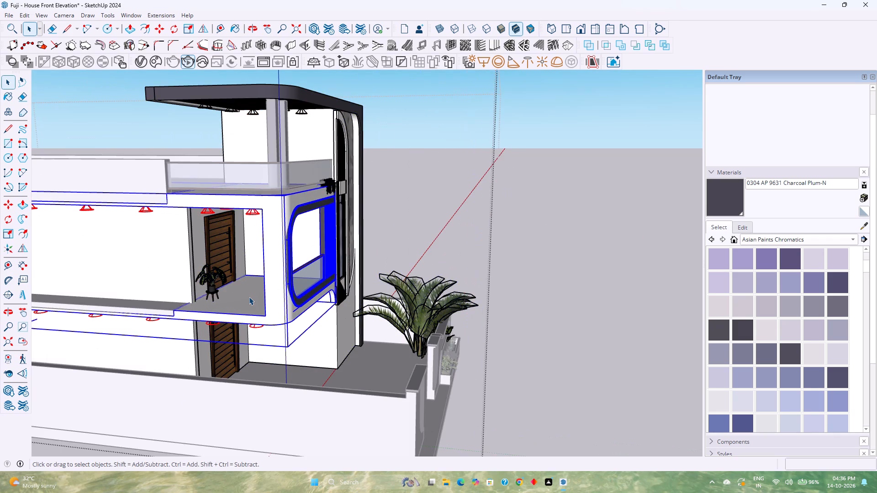
key(Escape)
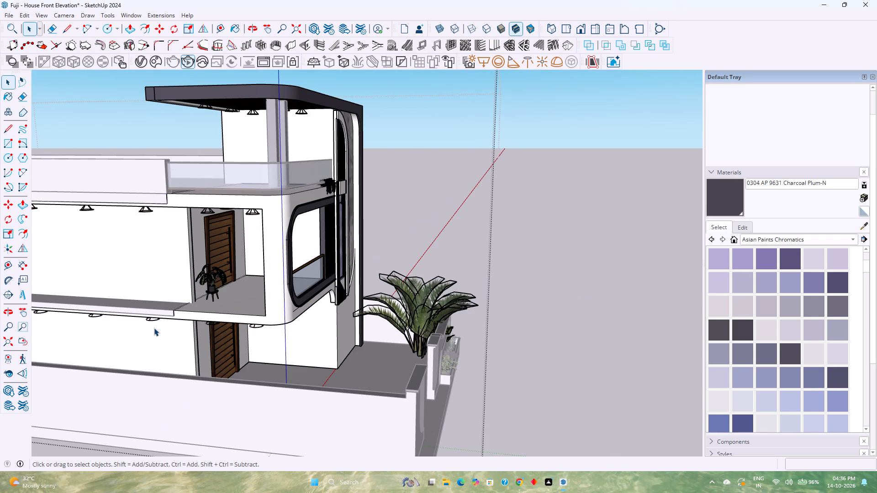
click(157, 330)
middle_drag(211, 289, 347, 315)
middle_drag(356, 309, 363, 303)
middle_click(363, 303)
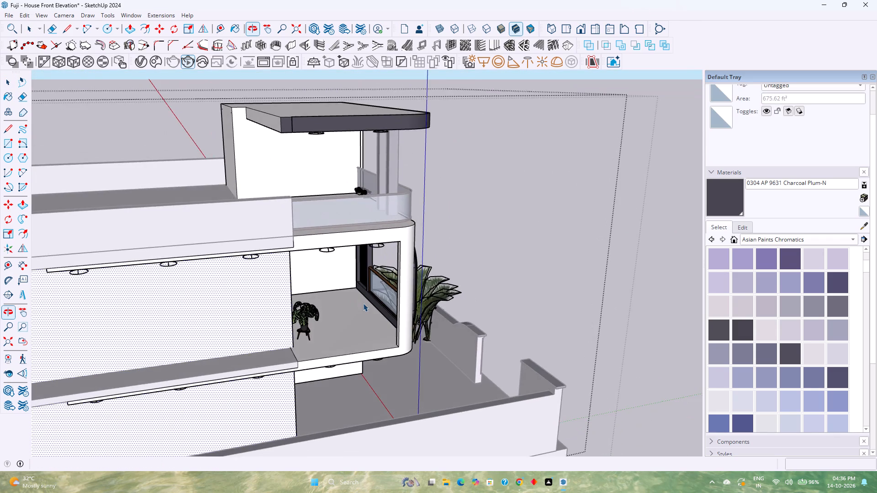
scroll(363, 303, up, 3)
middle_drag(363, 303, 355, 307)
middle_drag(334, 313, 304, 307)
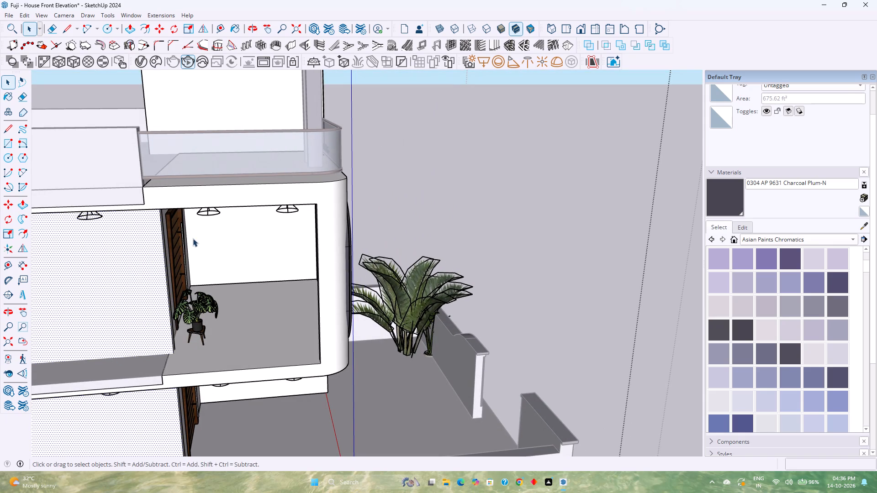
Reopen 3D Warehouse to look for another plant for the balcony.
click(132, 12)
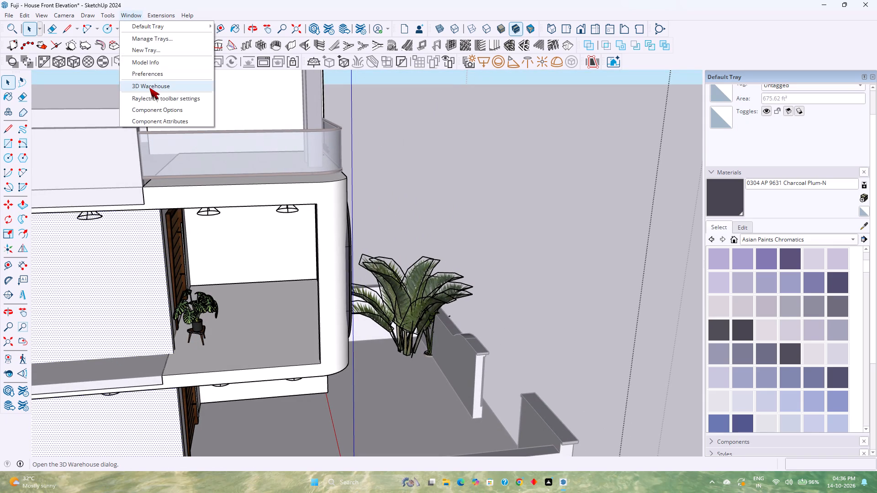
click(149, 88)
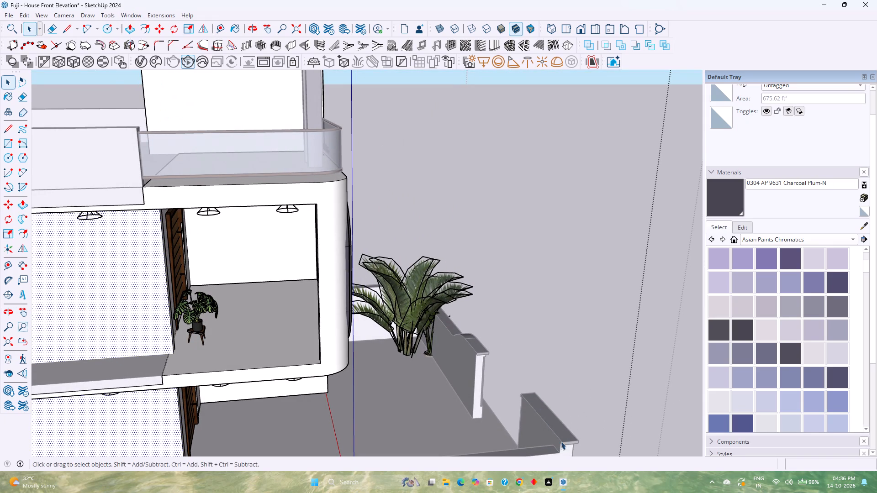
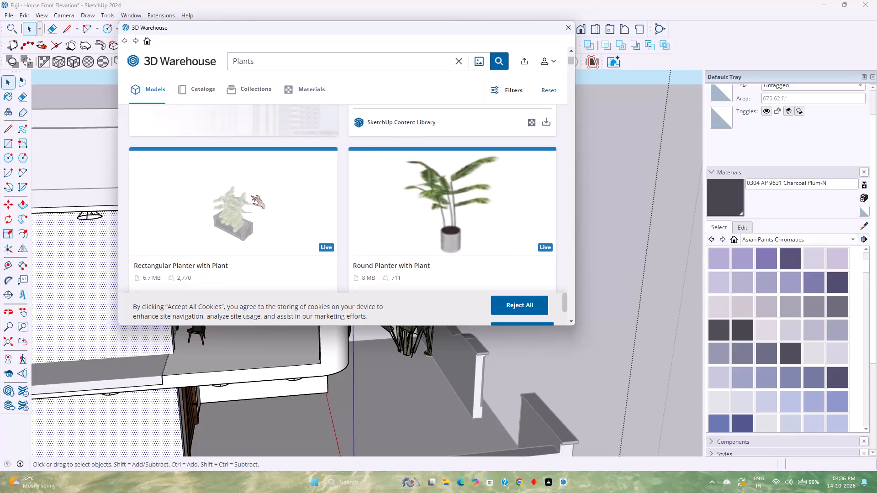
Find a kentia palm in a round black pot among the Plants results and load it directly into the house model.
scroll(322, 217, down, 4)
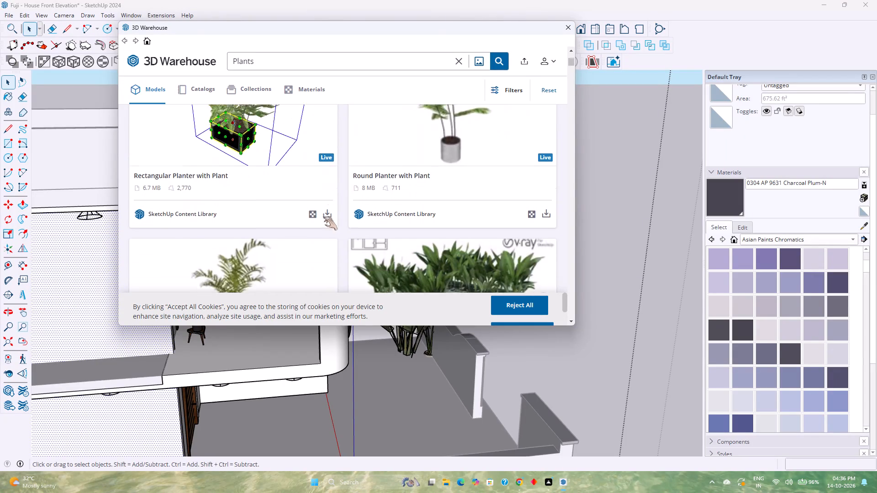
scroll(323, 217, down, 15)
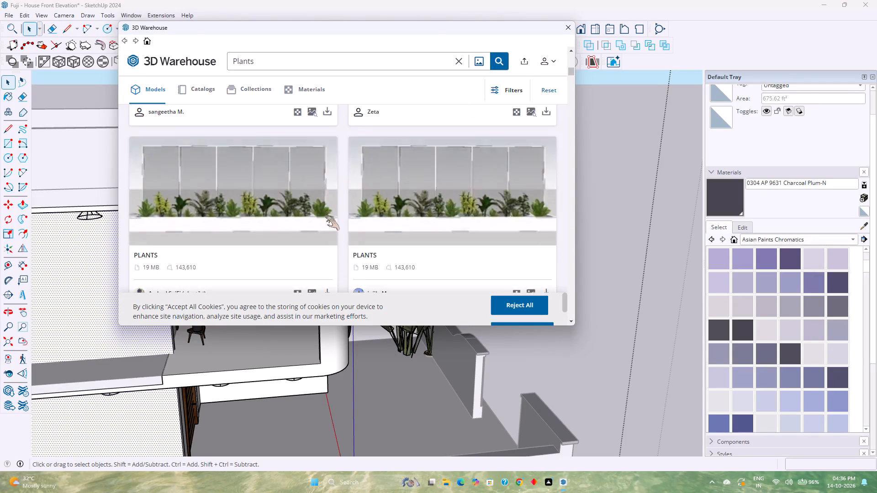
scroll(325, 217, down, 7)
scroll(325, 217, up, 3)
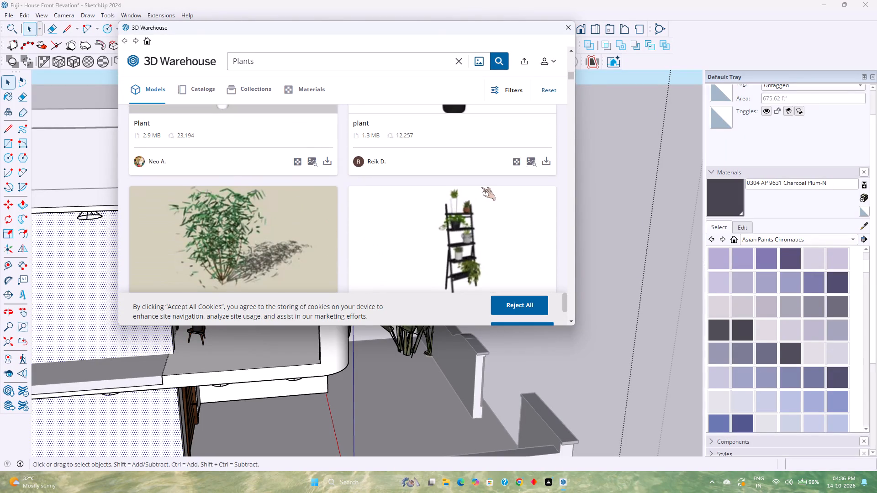
scroll(482, 187, up, 1)
click(549, 207)
click(326, 185)
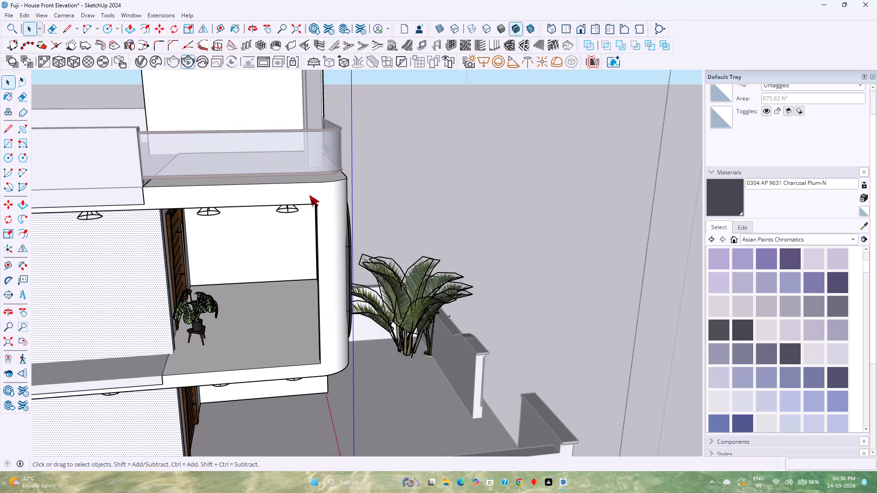
click(512, 263)
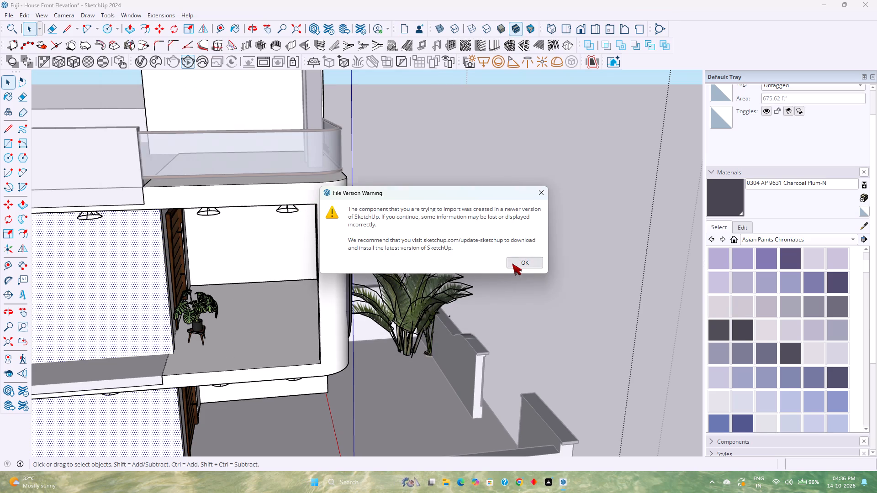
Place the potted kentia palm on the balcony floor in the back corner beside the wooden door, behind the monstera.
scroll(282, 283, down, 5)
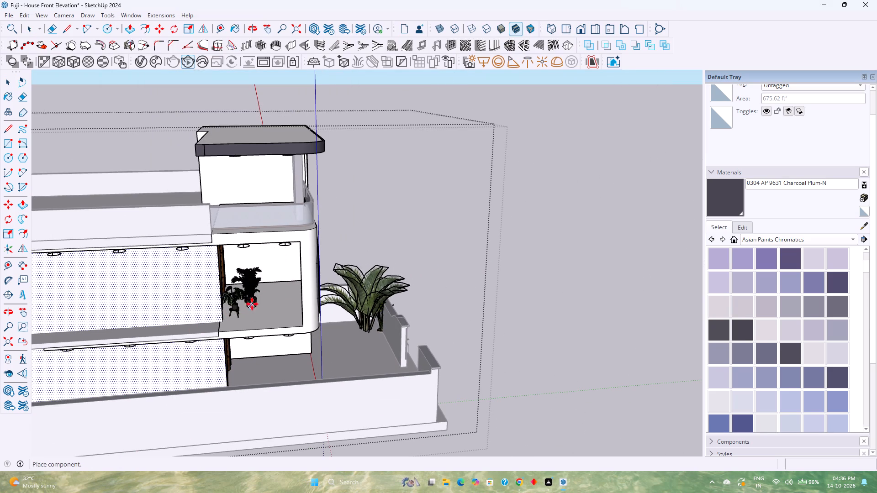
scroll(252, 303, up, 17)
middle_drag(248, 287, 216, 297)
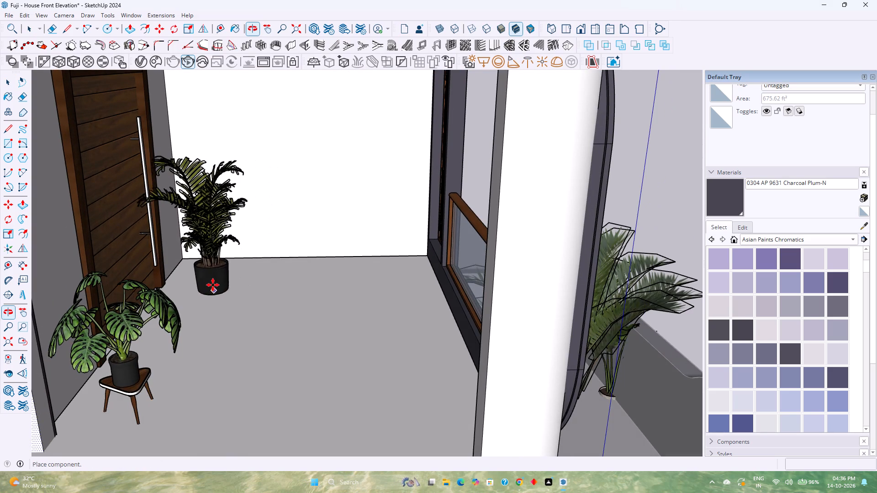
click(218, 270)
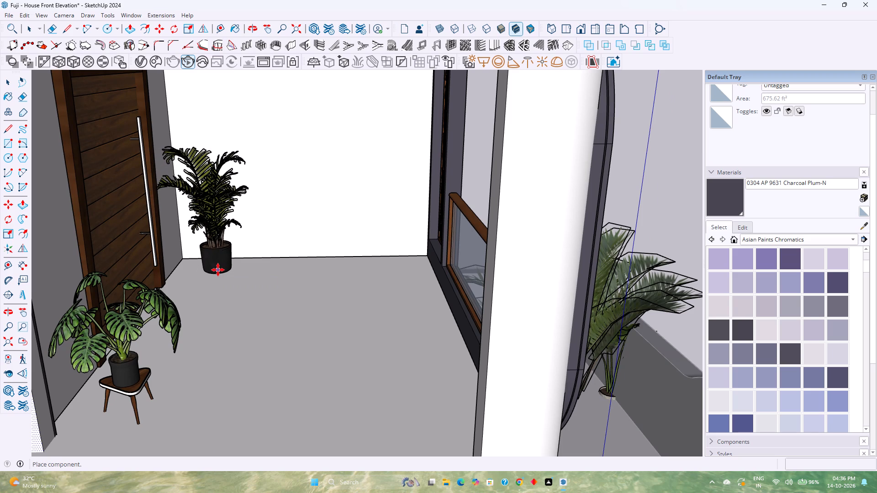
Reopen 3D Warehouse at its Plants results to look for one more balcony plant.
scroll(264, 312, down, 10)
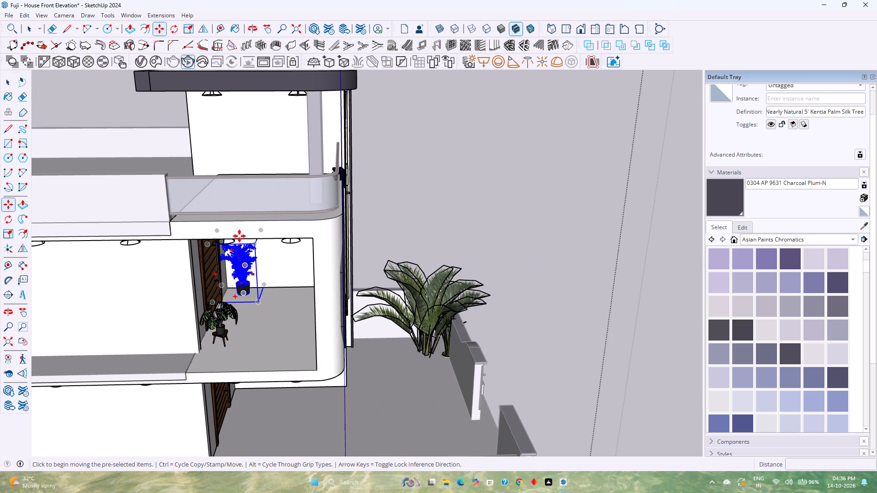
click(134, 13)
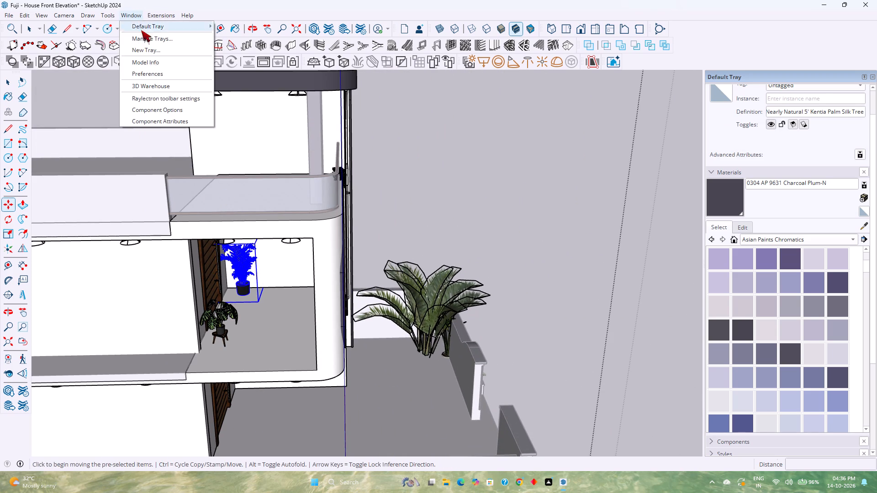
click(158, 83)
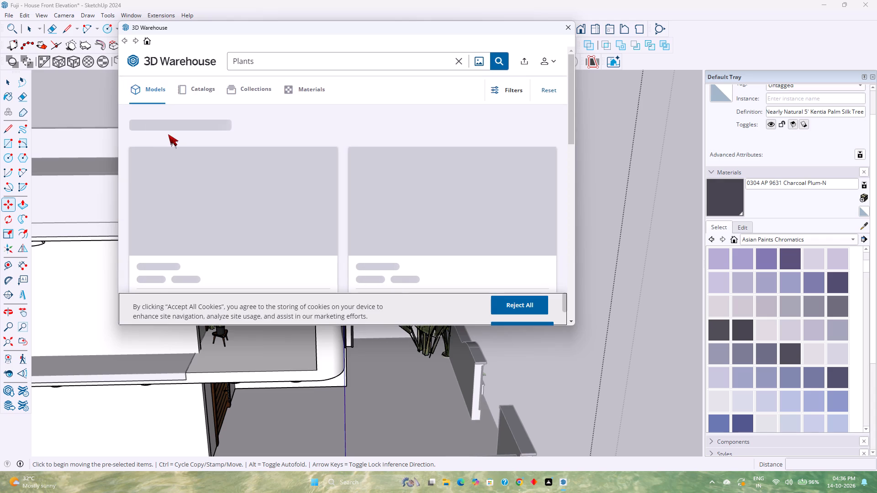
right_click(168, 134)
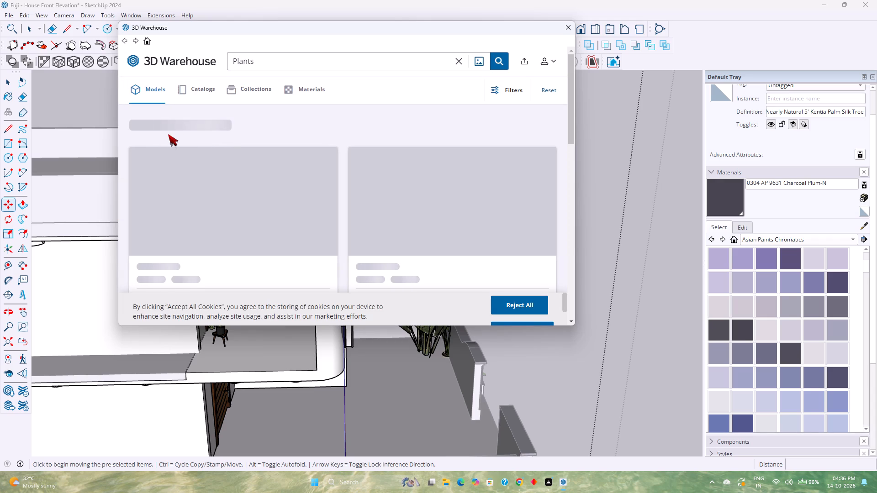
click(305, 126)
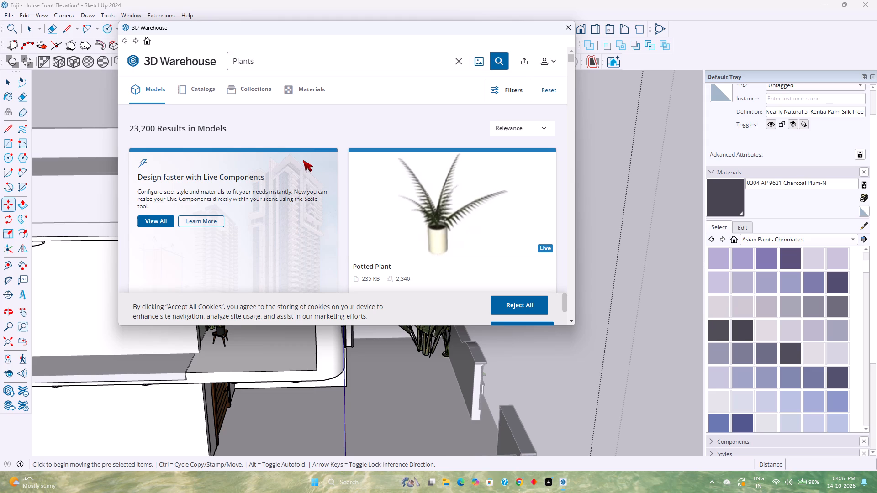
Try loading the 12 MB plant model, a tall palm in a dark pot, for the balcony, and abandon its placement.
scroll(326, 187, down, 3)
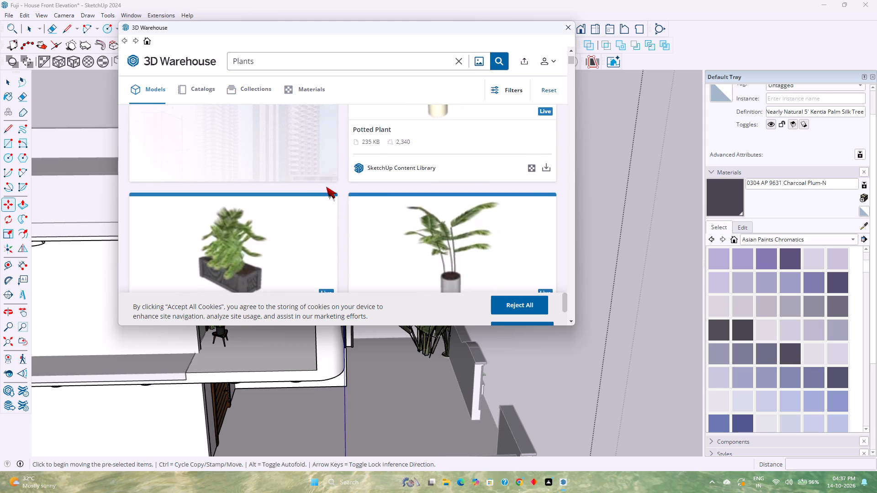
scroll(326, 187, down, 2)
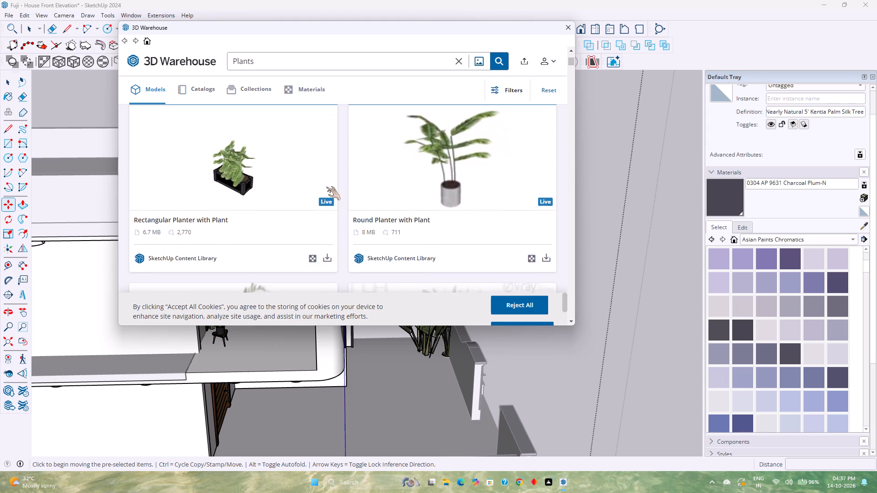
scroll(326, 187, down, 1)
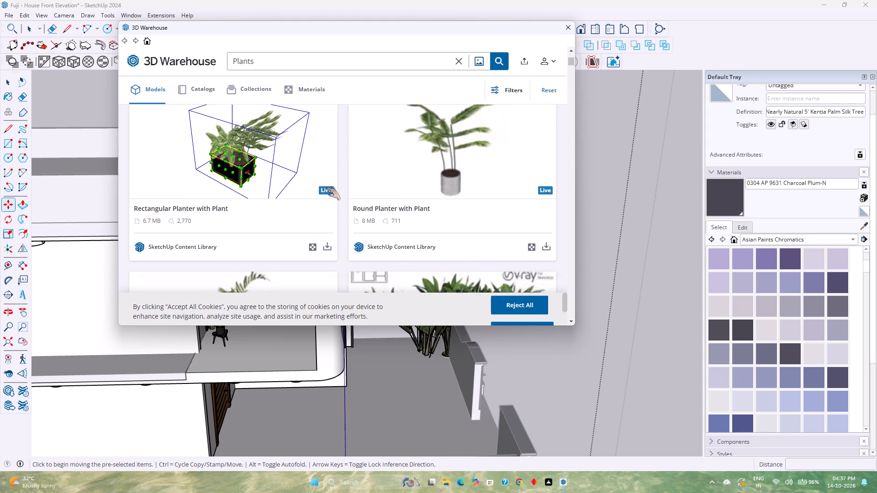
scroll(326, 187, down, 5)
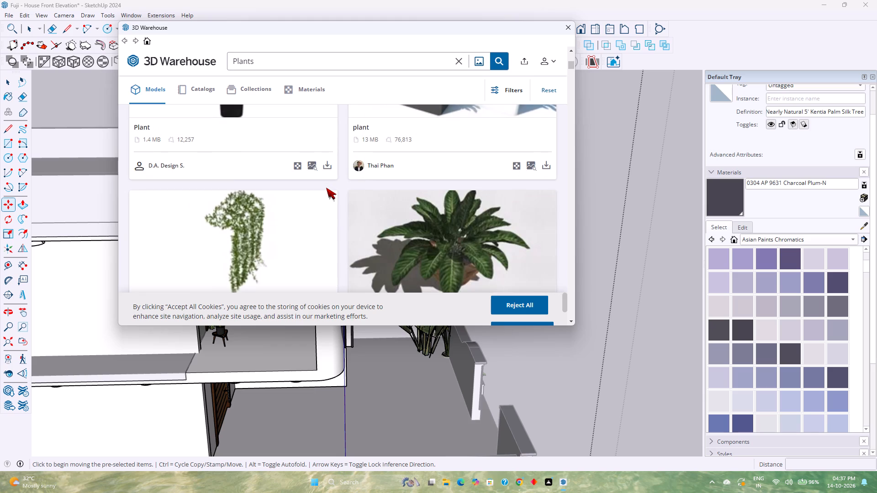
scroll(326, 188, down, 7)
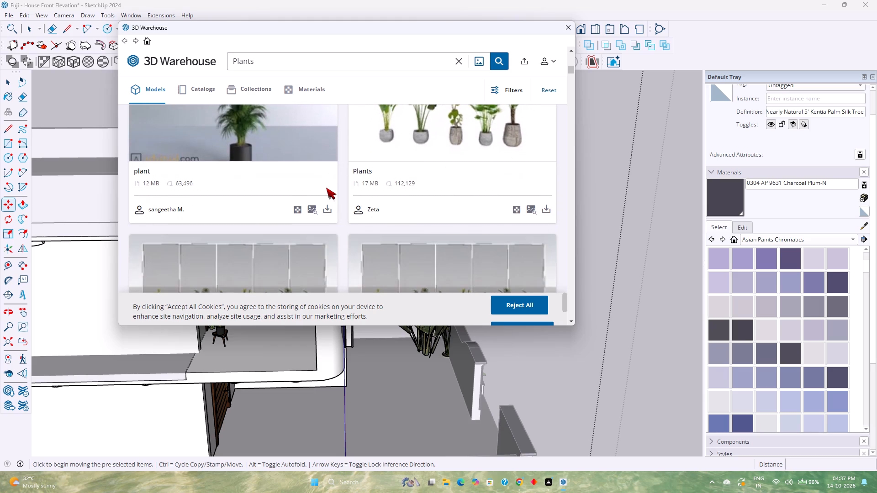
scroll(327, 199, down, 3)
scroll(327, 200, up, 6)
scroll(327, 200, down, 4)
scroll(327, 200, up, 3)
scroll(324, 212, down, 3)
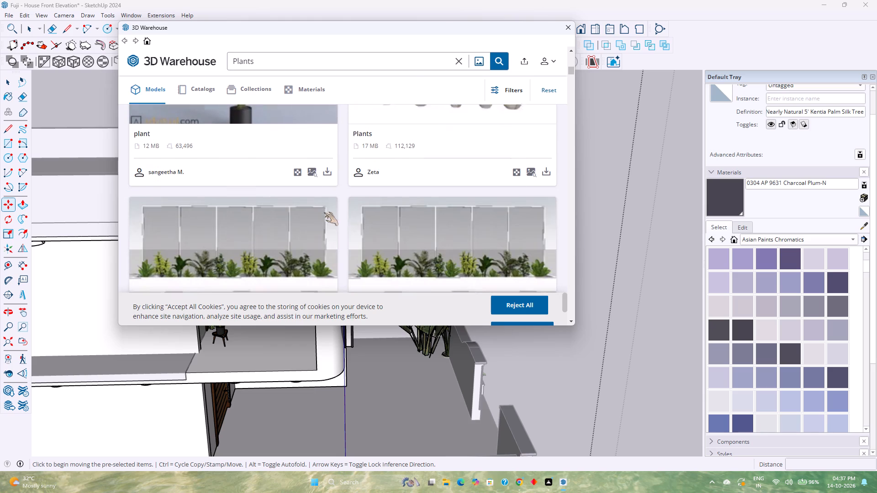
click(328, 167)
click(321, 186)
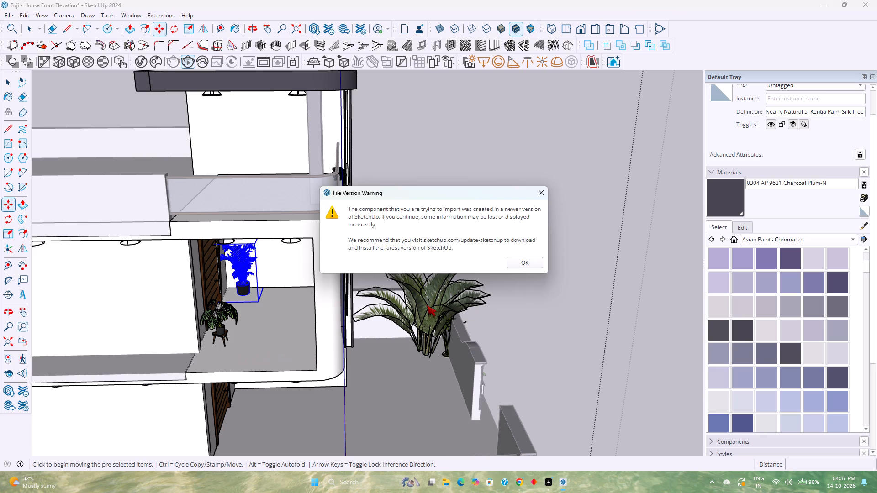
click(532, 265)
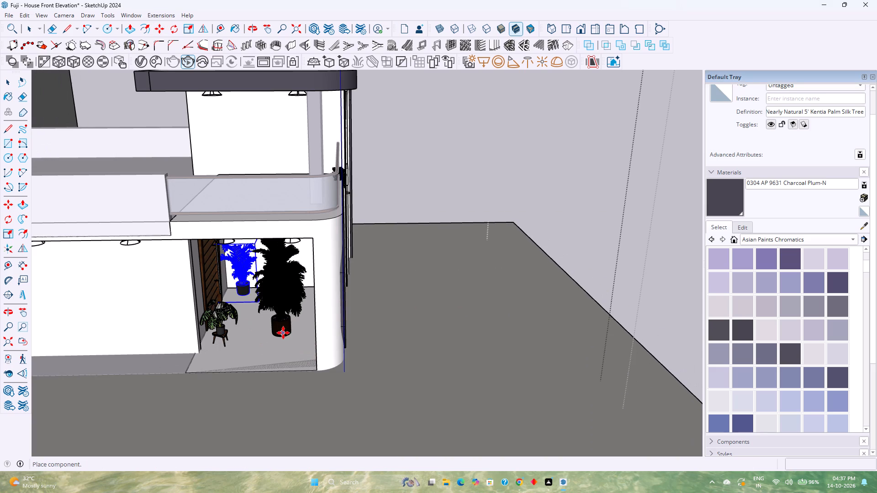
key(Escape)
Reopen 3D Warehouse to look for a different plant model for the house.
scroll(272, 353, down, 5)
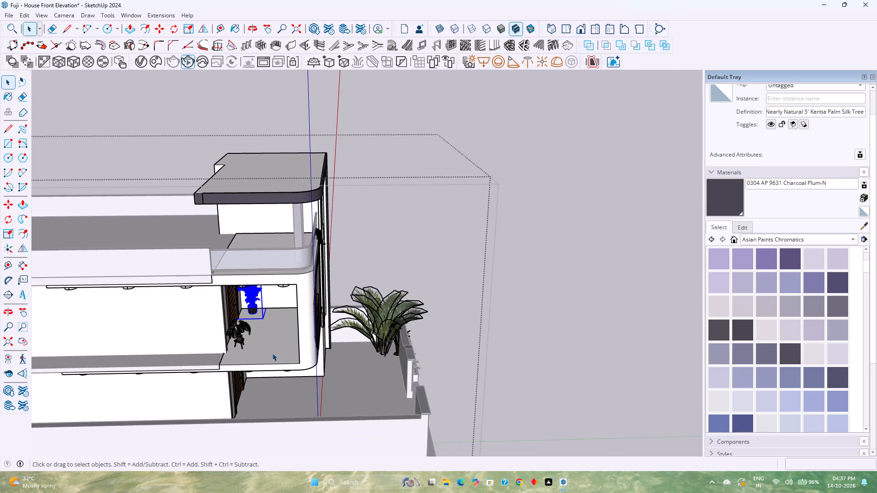
scroll(272, 353, down, 3)
click(130, 11)
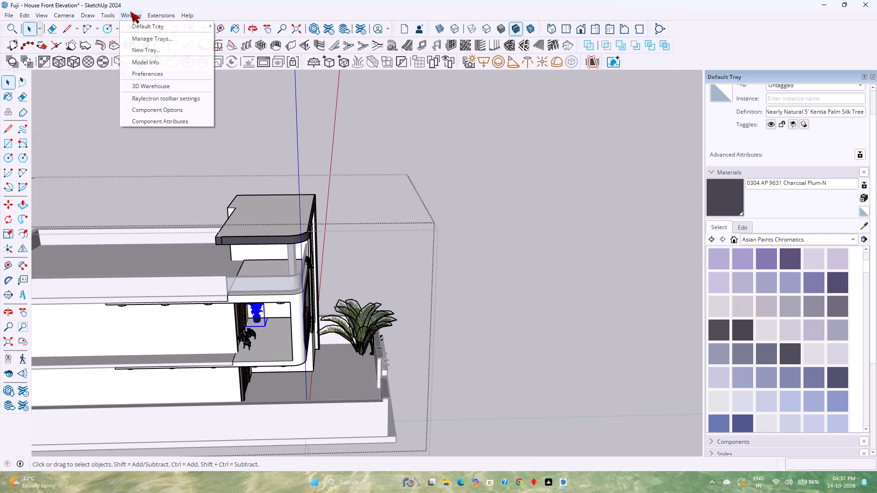
click(143, 85)
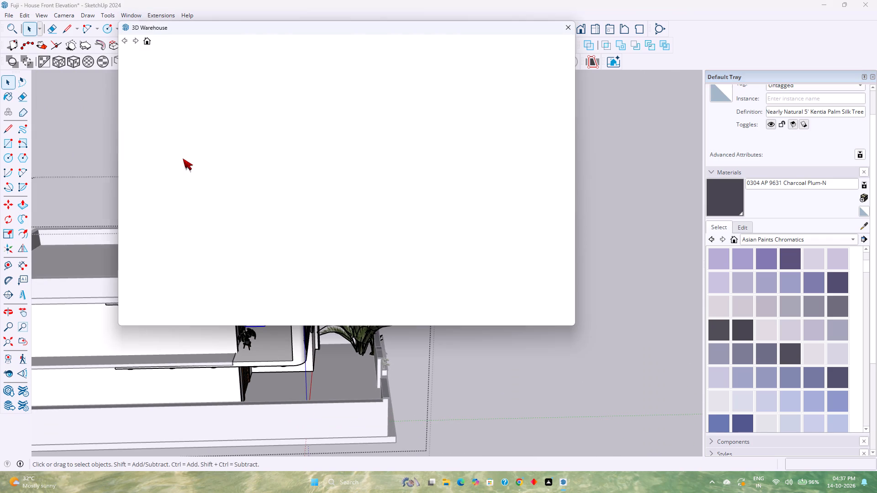
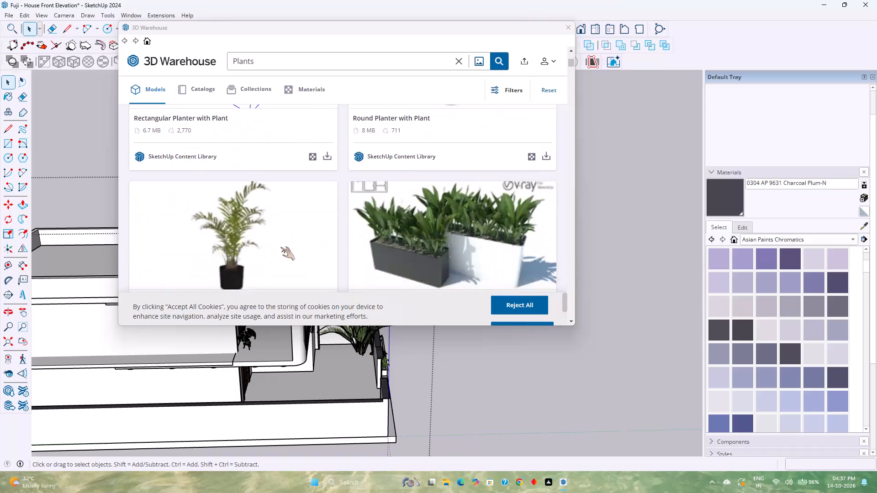
Browse the Plants results and load the 10 MB palm model named "plant" directly into the house model.
scroll(280, 247, down, 10)
scroll(280, 247, up, 2)
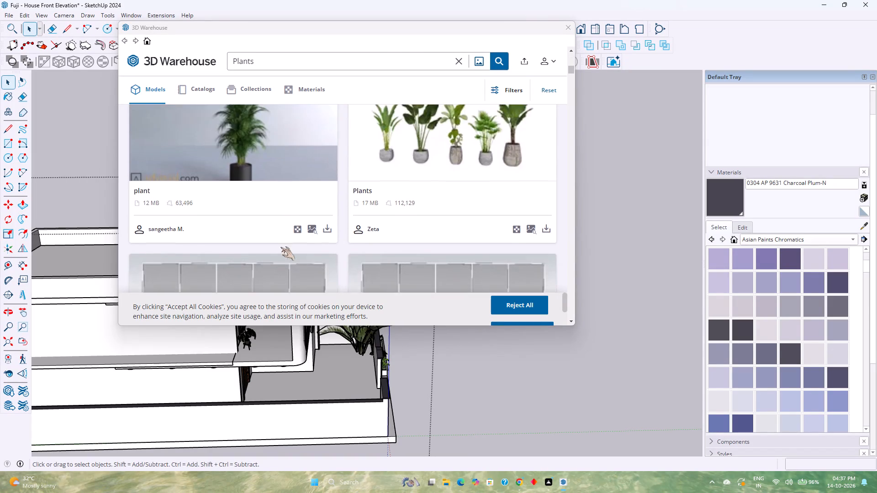
scroll(280, 247, down, 7)
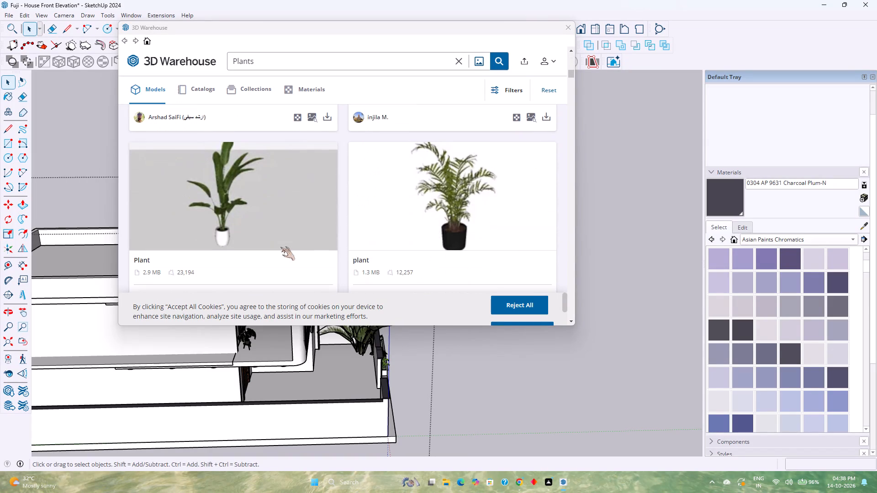
scroll(280, 247, down, 7)
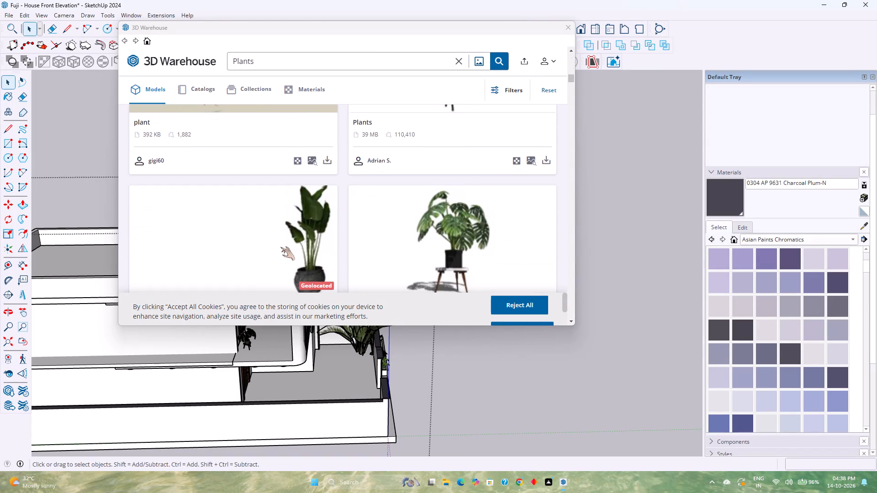
scroll(280, 247, down, 3)
scroll(280, 247, up, 2)
scroll(280, 247, down, 2)
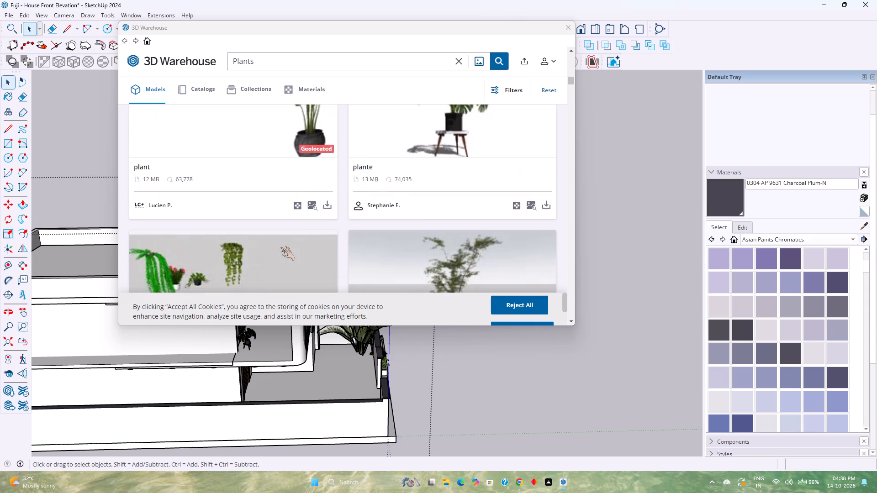
scroll(280, 247, down, 2)
scroll(280, 247, up, 5)
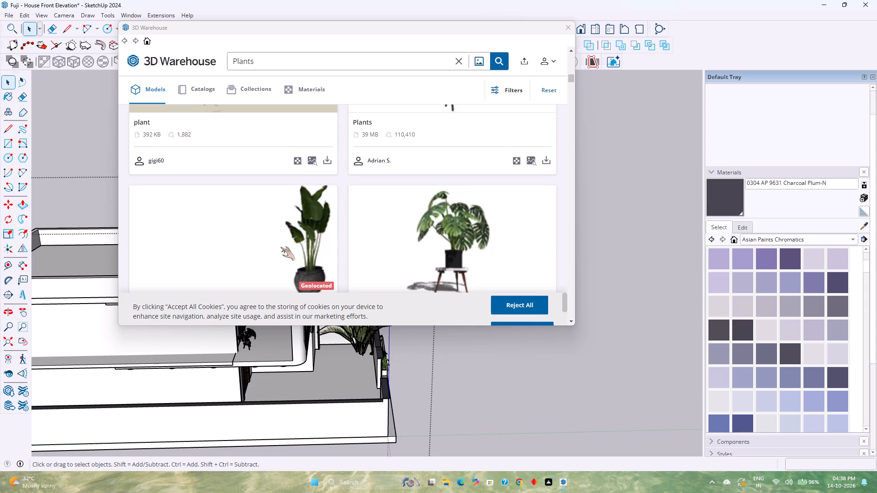
scroll(280, 247, down, 8)
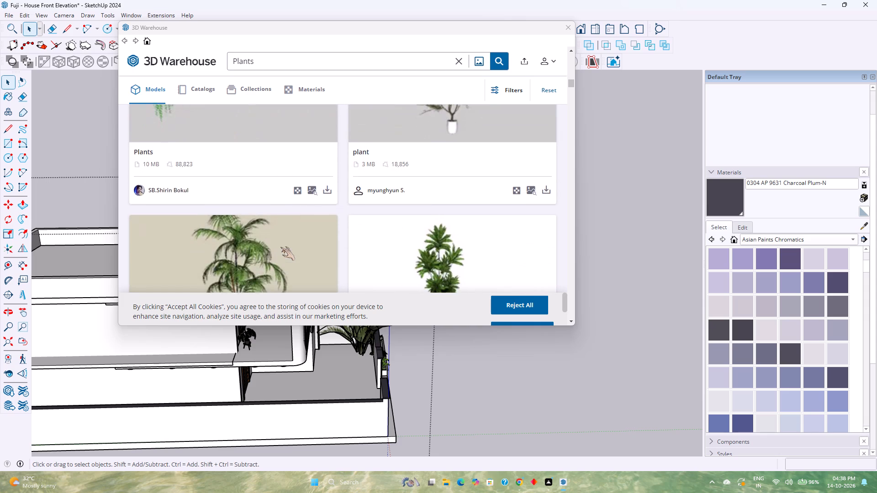
scroll(280, 247, down, 2)
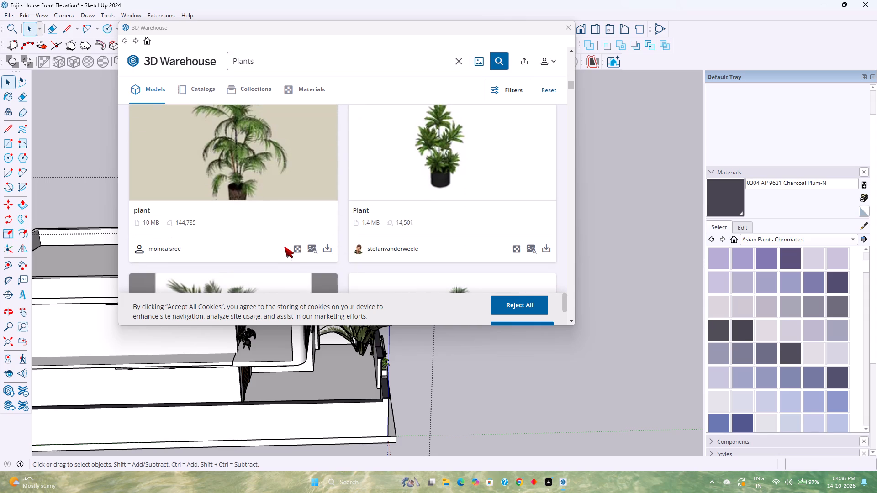
scroll(323, 246, down, 2)
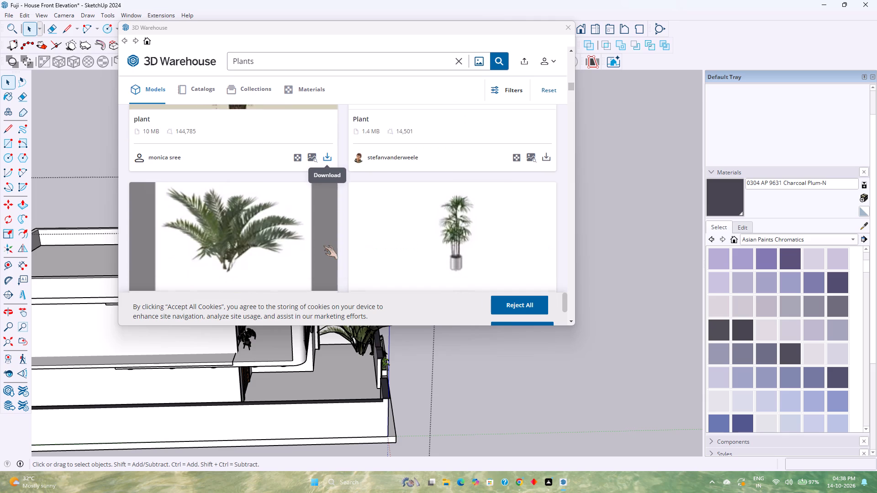
scroll(323, 246, up, 2)
click(326, 248)
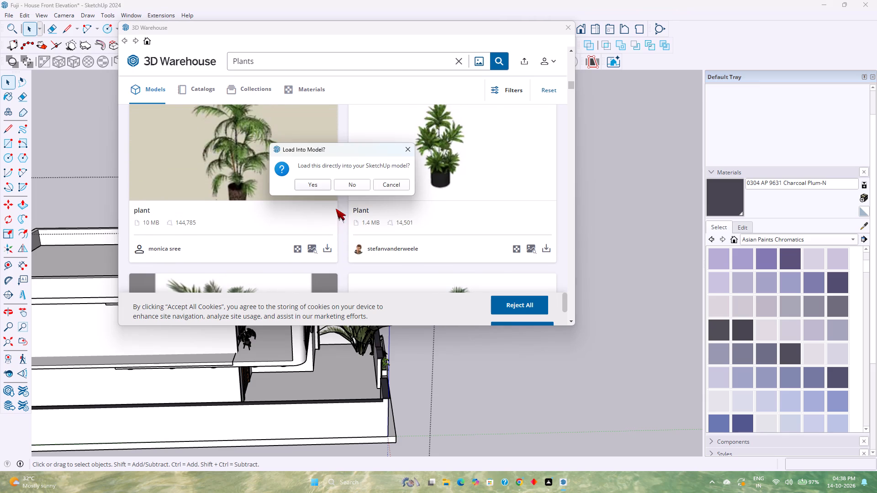
click(319, 188)
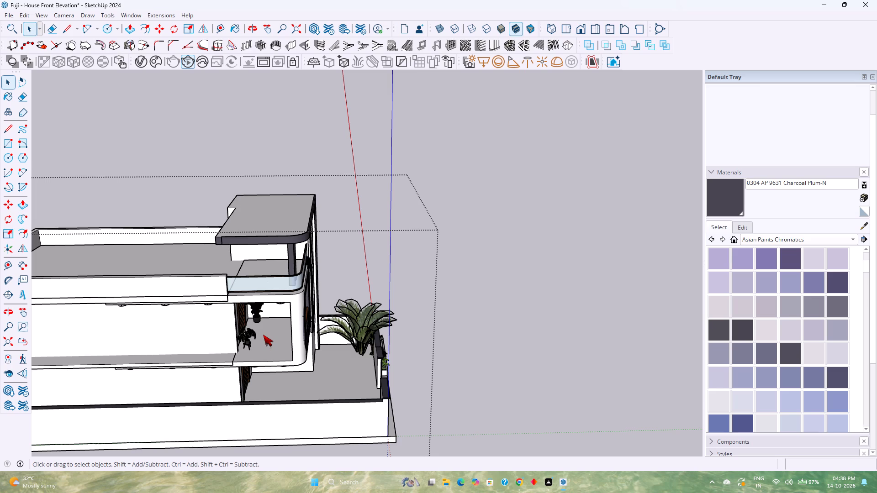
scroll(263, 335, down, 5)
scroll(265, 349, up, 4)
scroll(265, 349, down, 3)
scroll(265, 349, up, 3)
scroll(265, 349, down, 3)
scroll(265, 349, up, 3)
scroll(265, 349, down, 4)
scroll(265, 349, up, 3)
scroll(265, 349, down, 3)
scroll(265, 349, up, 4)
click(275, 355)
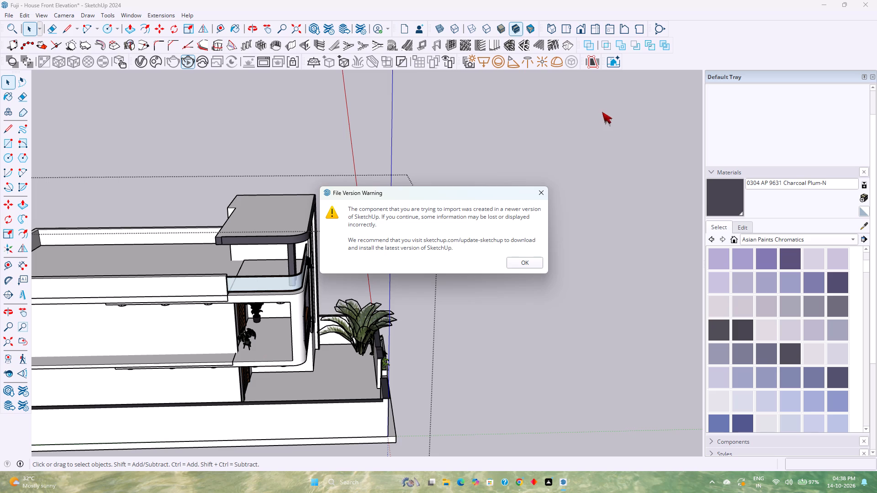
Accept the newer-version import and place the potted palm in the open space beyond the front boundary wall.
click(533, 262)
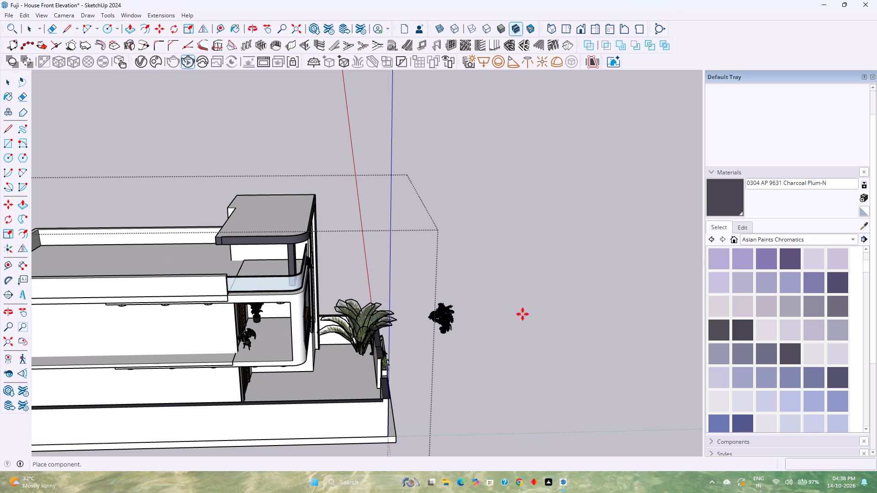
click(554, 321)
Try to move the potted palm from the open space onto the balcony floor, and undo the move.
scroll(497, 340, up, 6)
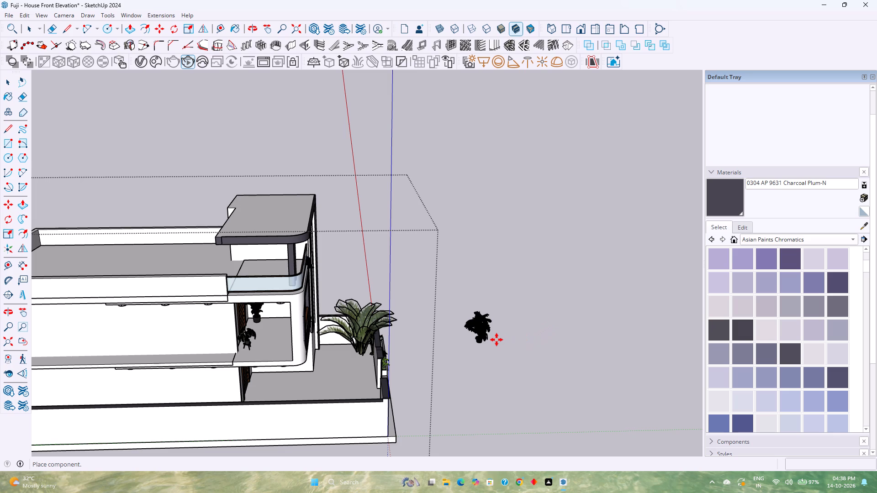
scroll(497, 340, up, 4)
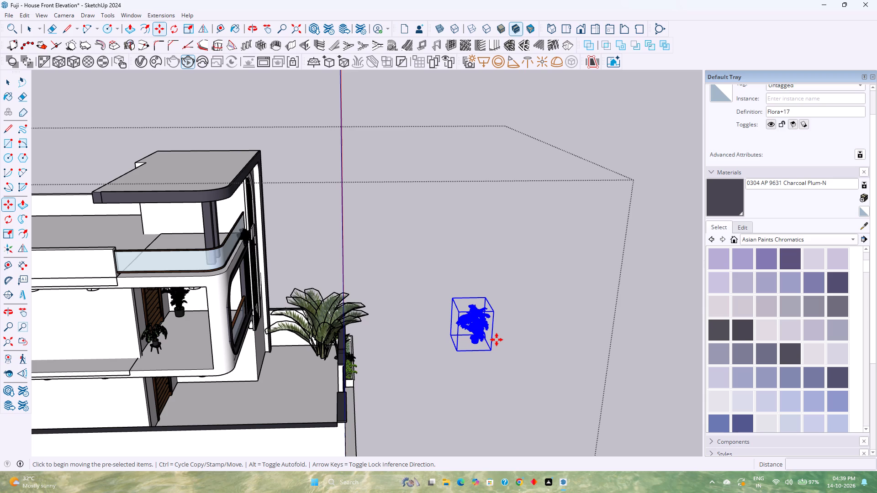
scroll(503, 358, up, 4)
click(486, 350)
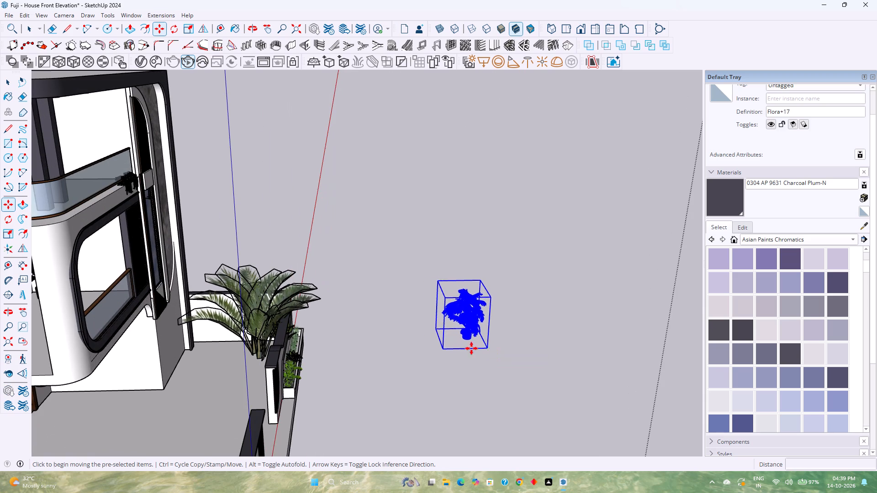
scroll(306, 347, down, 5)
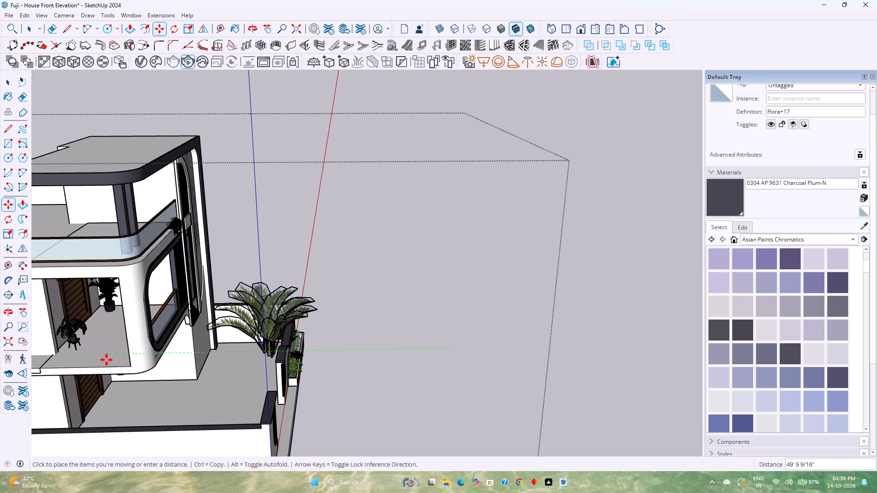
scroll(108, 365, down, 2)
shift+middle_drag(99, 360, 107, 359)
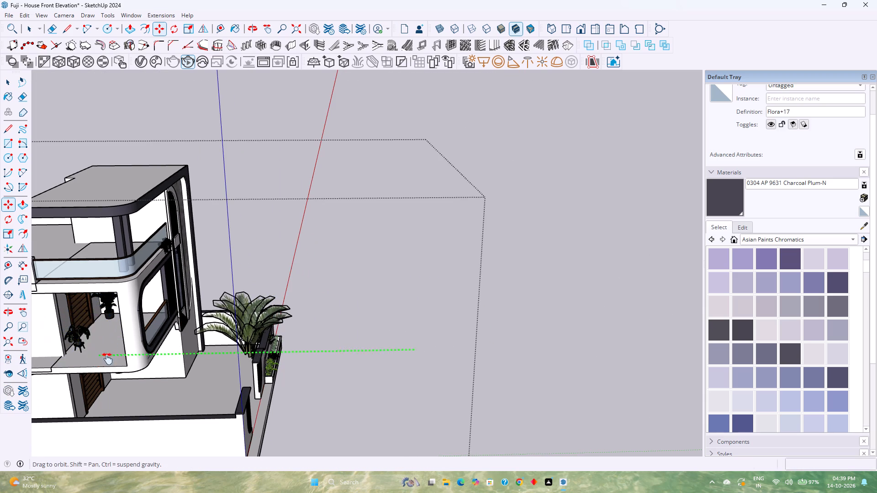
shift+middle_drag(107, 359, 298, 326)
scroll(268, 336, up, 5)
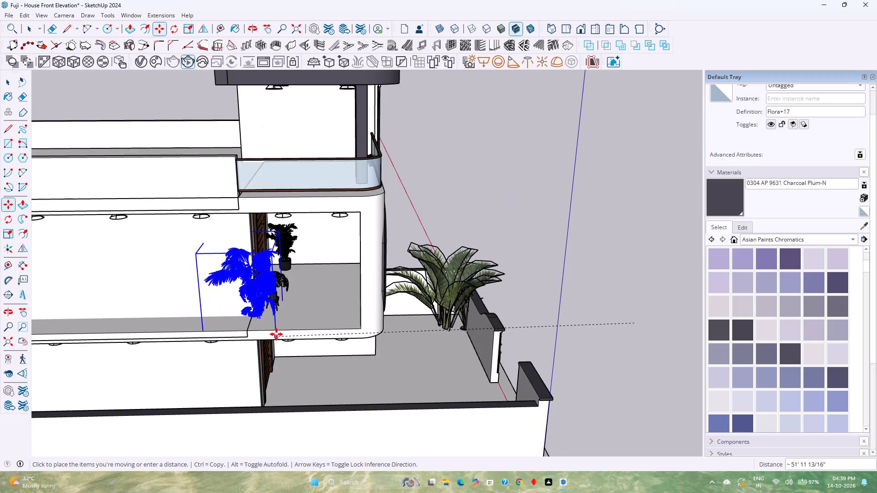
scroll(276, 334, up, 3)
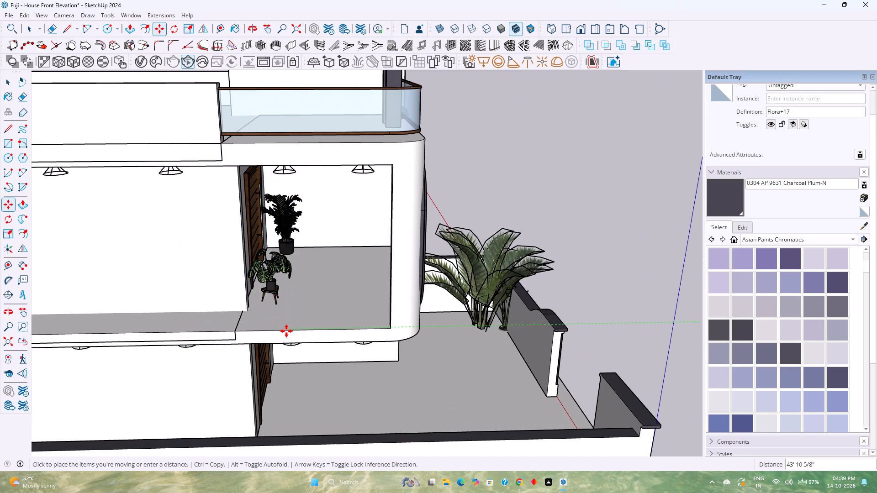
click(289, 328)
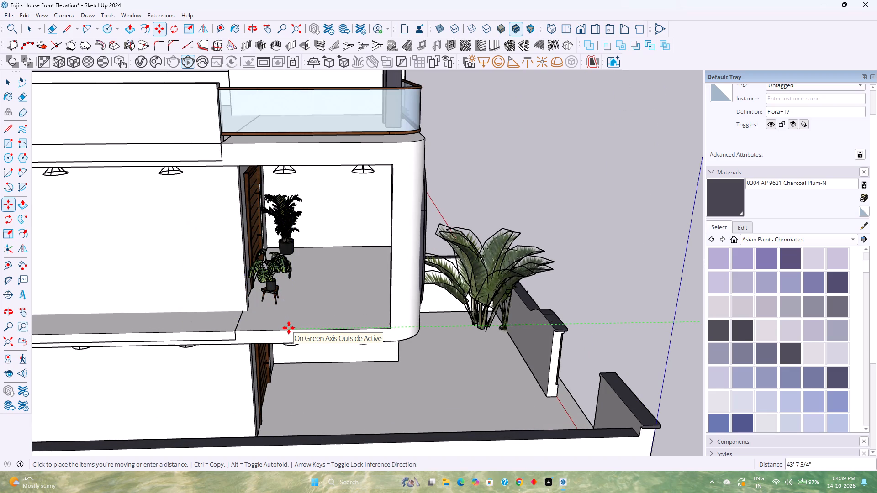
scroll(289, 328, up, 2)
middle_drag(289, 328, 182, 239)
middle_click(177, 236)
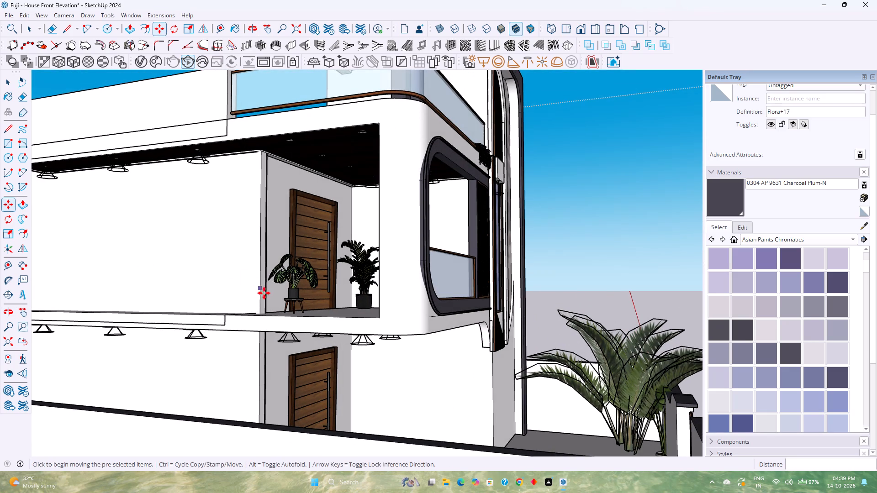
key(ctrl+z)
Move the potted palm by its base corner onto the balcony floor's edge, in front of the monstera and wooden door.
scroll(296, 300, down, 6)
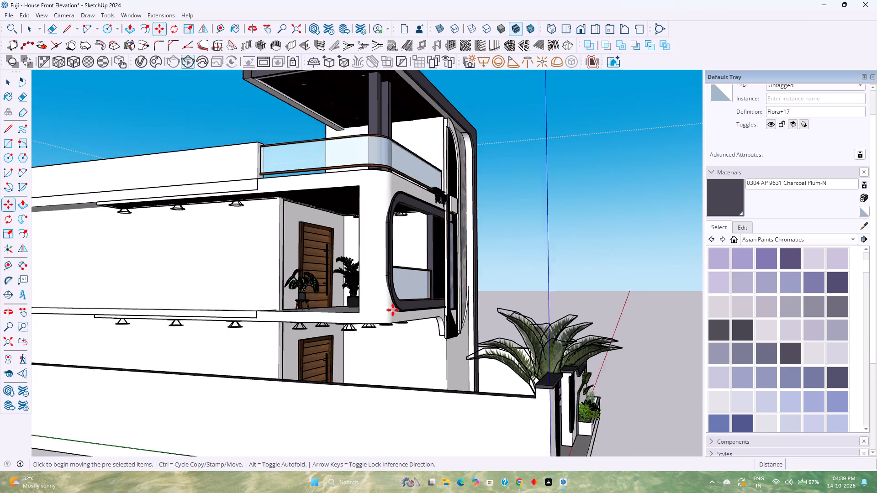
scroll(393, 310, down, 1)
shift+middle_drag(621, 327, 463, 273)
shift+middle_click(459, 272)
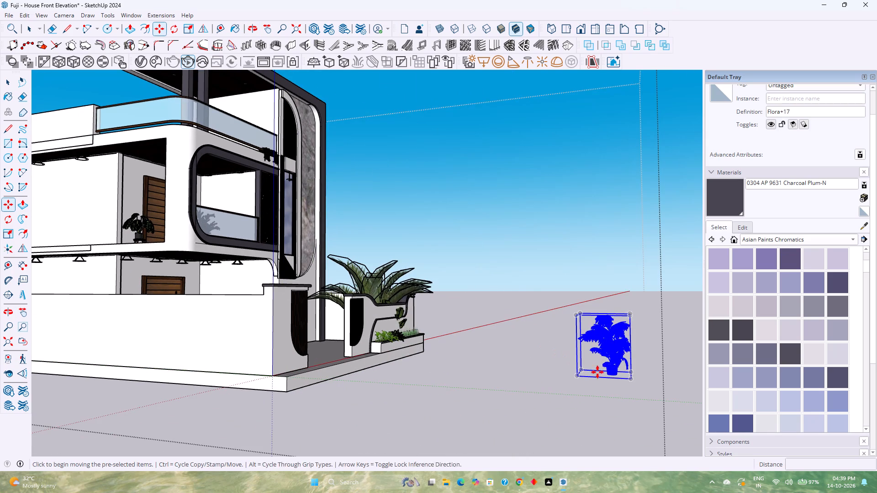
click(632, 381)
middle_drag(196, 274, 252, 350)
middle_click(252, 350)
scroll(224, 370, up, 3)
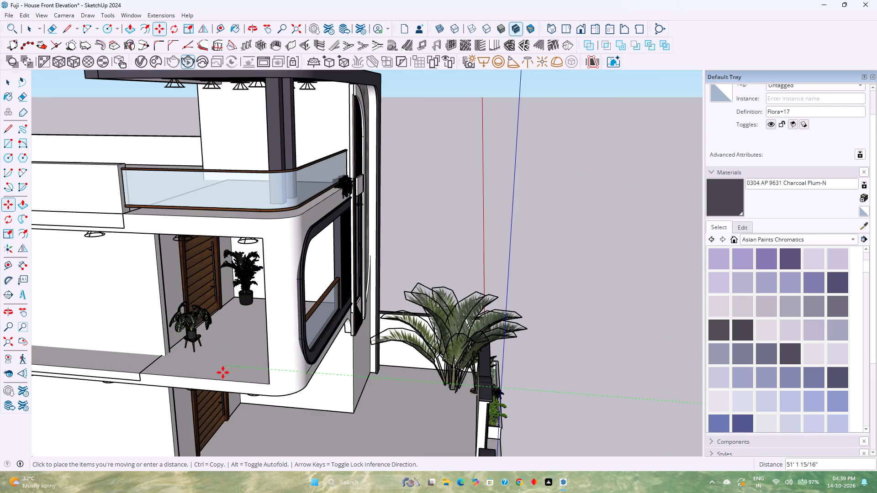
middle_drag(223, 372, 219, 354)
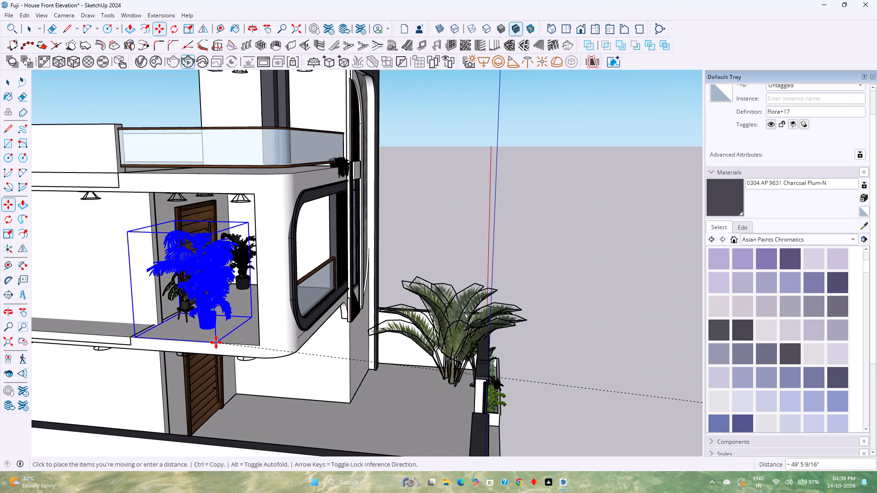
click(216, 342)
Shift the potted palm about 2' 8 3/4" along the green axis and 10 11/16" along the red axis, beside the monstera.
scroll(173, 336, up, 10)
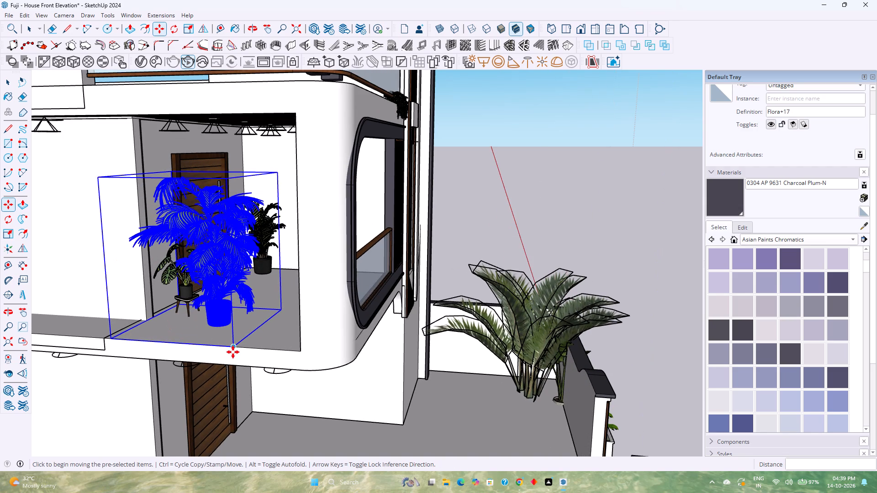
click(233, 351)
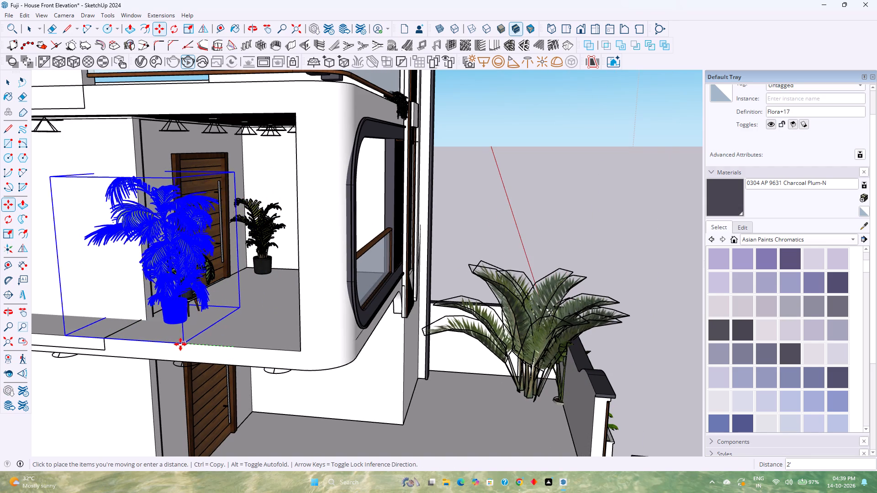
click(168, 345)
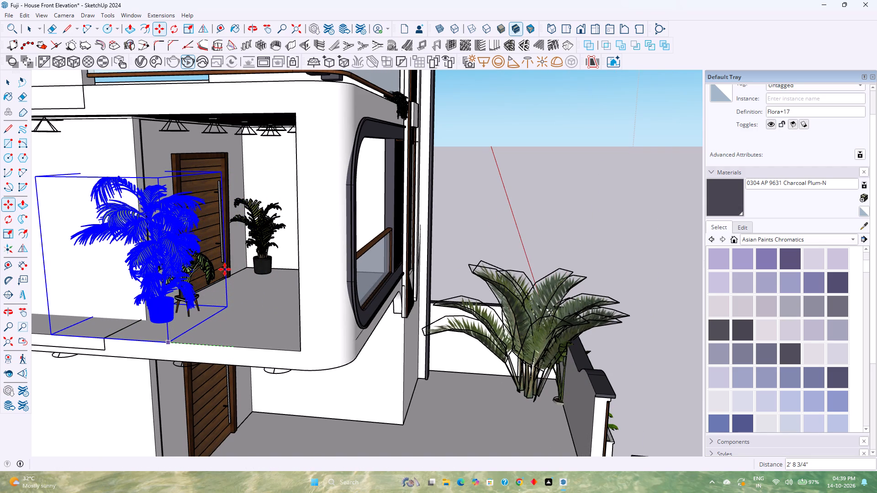
middle_drag(225, 269, 118, 303)
shift+middle_drag(160, 285, 347, 291)
middle_drag(358, 293, 340, 303)
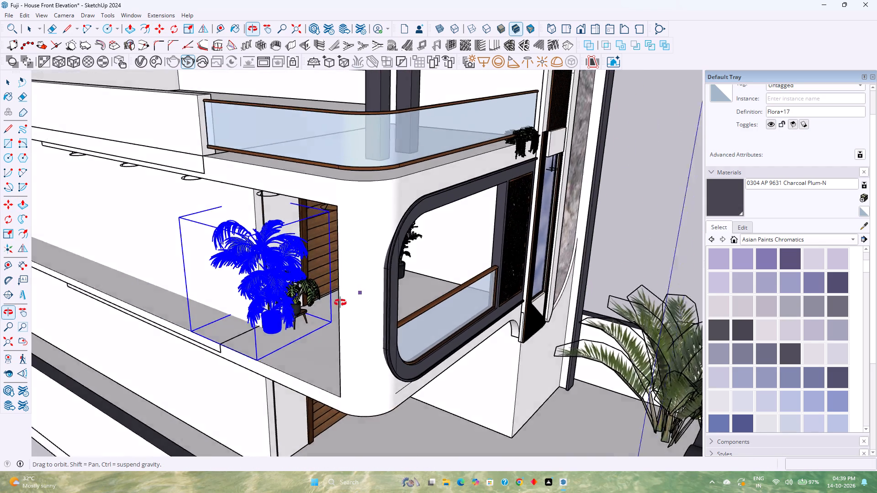
middle_drag(340, 303, 122, 303)
scroll(417, 320, up, 9)
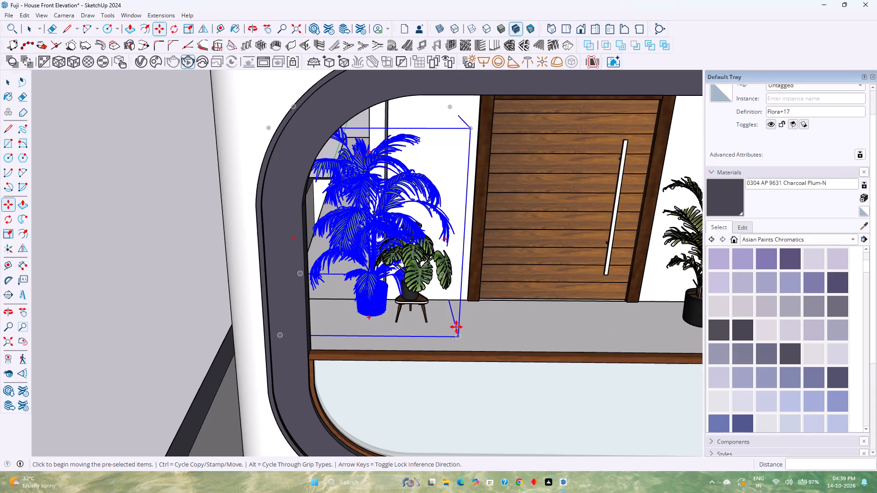
click(458, 335)
click(430, 337)
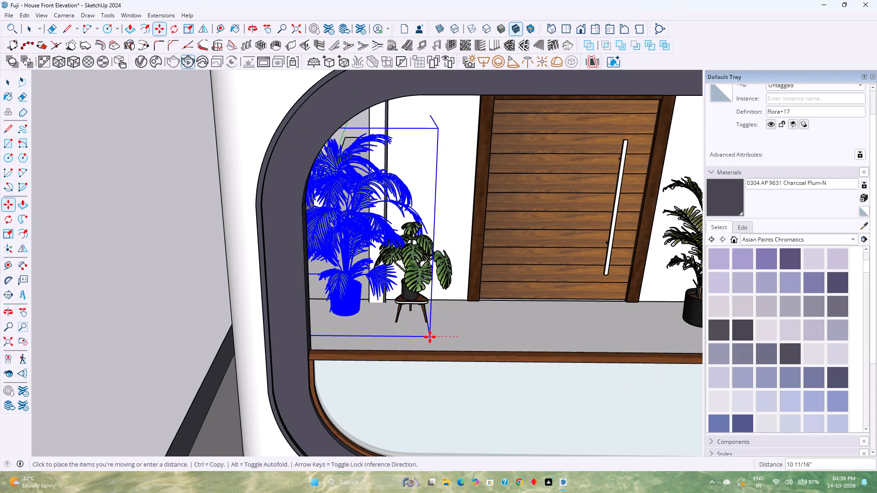
key(space)
Inspect the potted palm's position beside the monstera through the balcony's rounded opening and from the open side.
scroll(358, 328, down, 6)
middle_drag(386, 326, 250, 319)
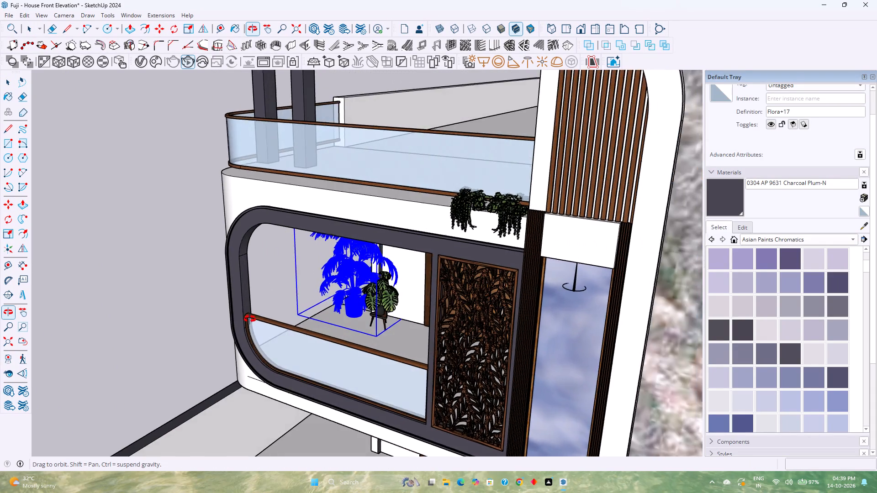
middle_drag(250, 319, 248, 318)
scroll(288, 298, up, 2)
scroll(335, 210, up, 3)
middle_drag(329, 236, 322, 224)
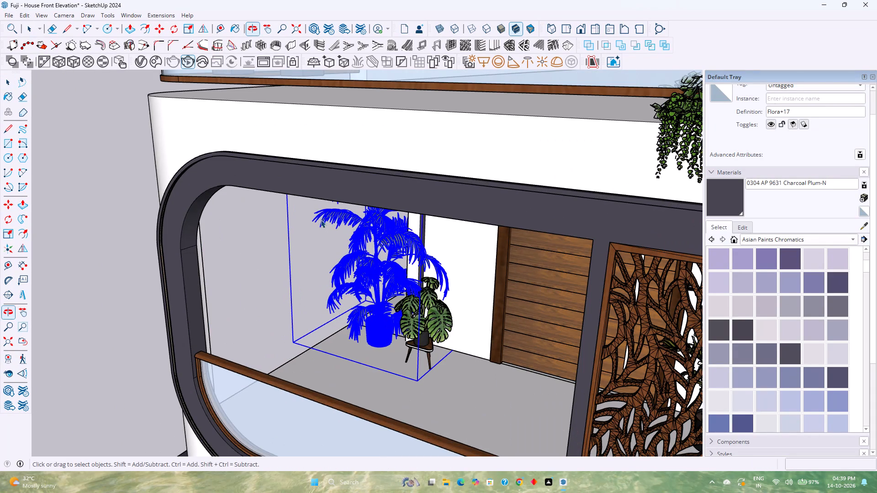
middle_click(321, 220)
middle_click(321, 220)
scroll(318, 249, down, 5)
middle_drag(300, 259, 682, 259)
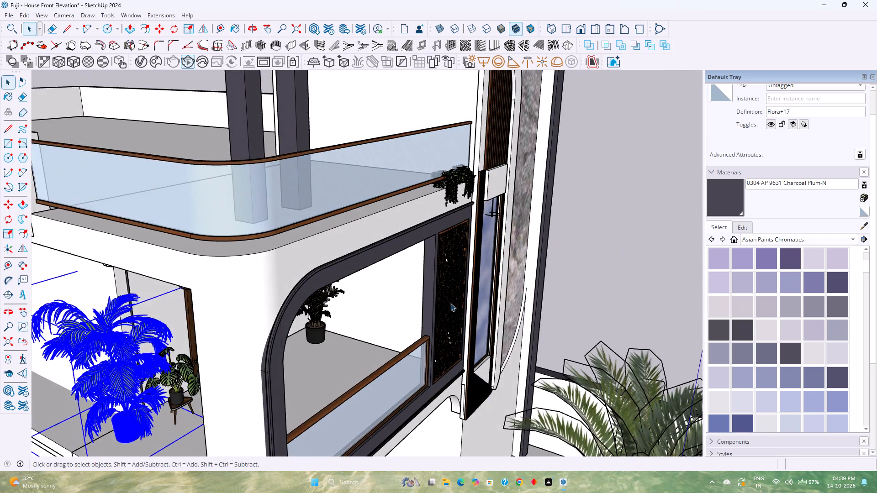
Browse the 3D Warehouse "Plants" models for another potted plant to put on the balcony.
scroll(450, 303, down, 2)
middle_drag(380, 314, 436, 272)
scroll(436, 272, down, 1)
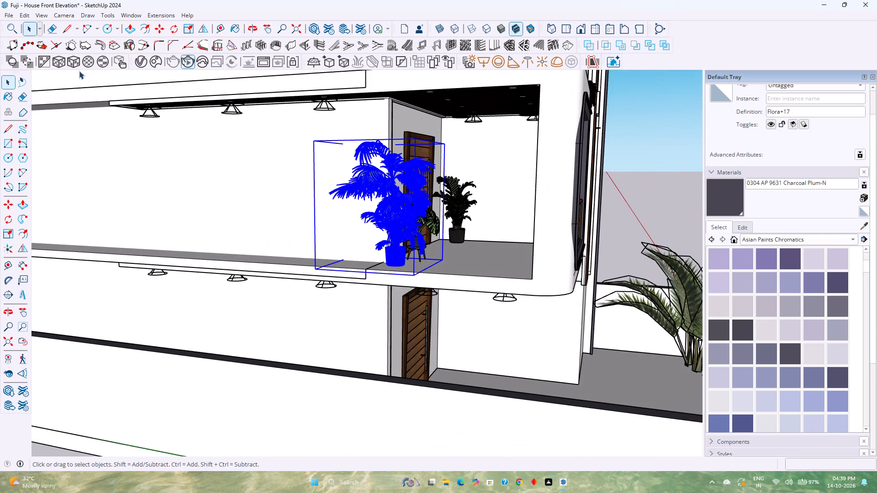
click(133, 17)
click(150, 81)
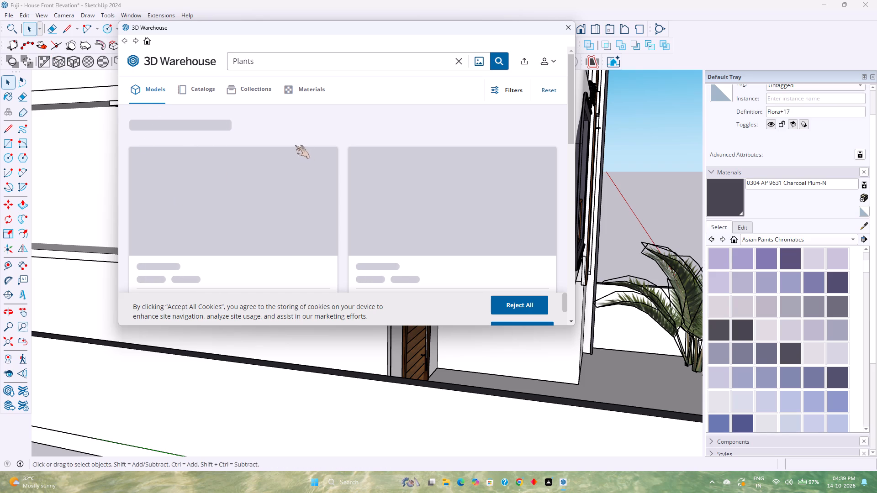
scroll(295, 145, down, 6)
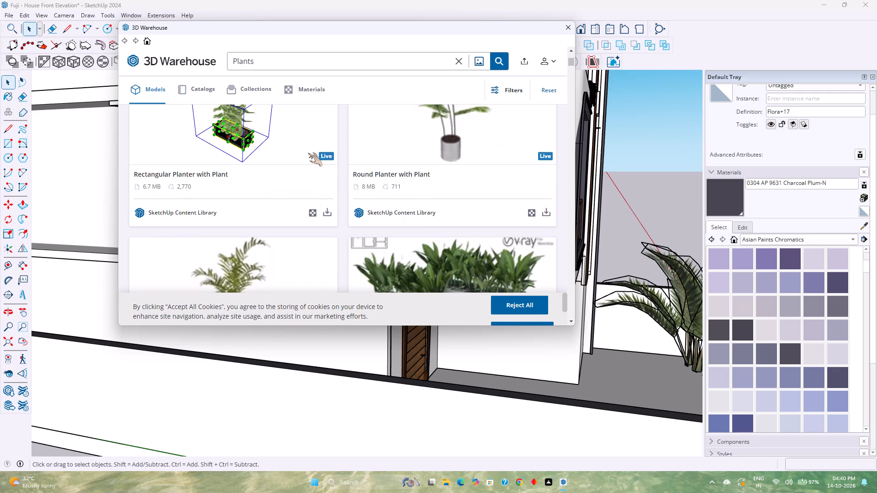
scroll(326, 157, down, 9)
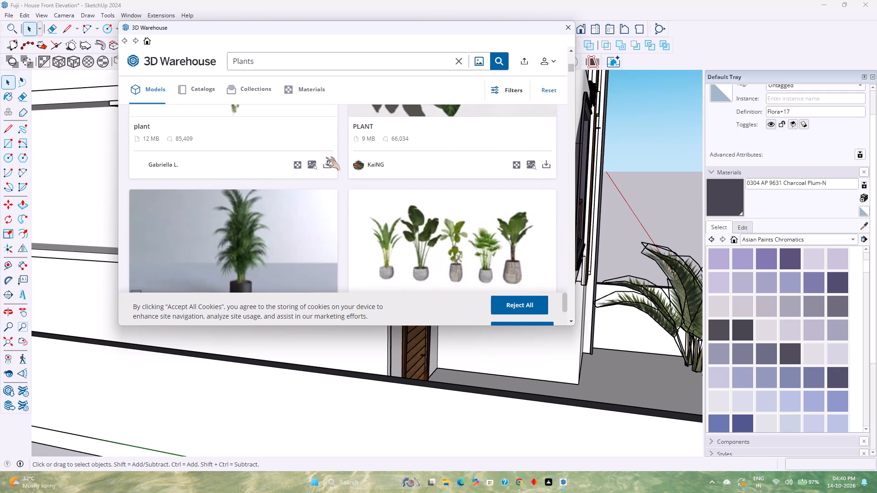
scroll(326, 157, down, 10)
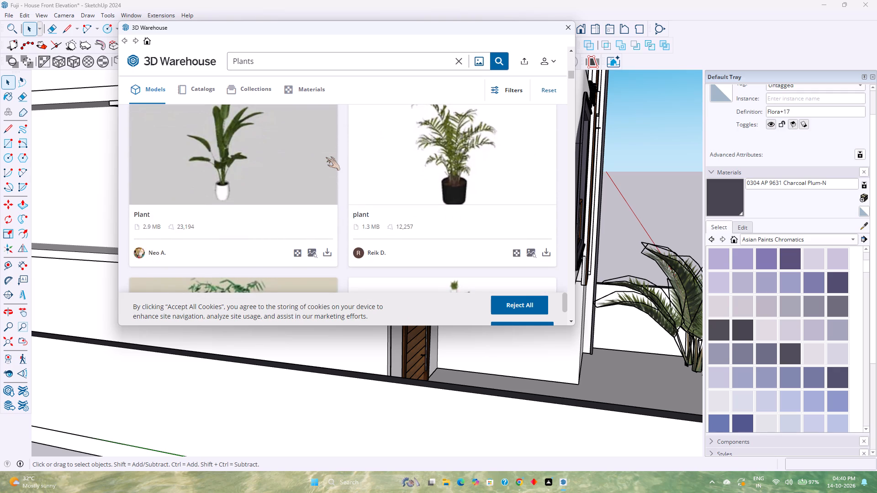
scroll(326, 157, down, 8)
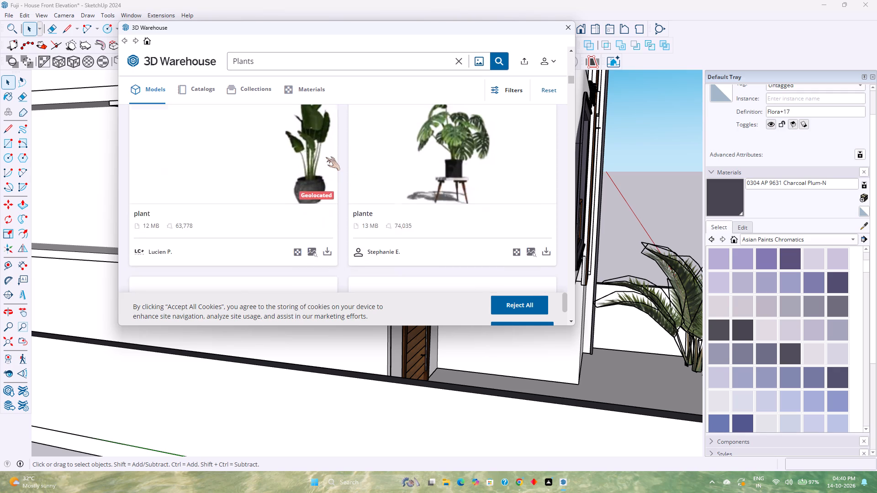
scroll(326, 157, up, 2)
scroll(326, 157, down, 8)
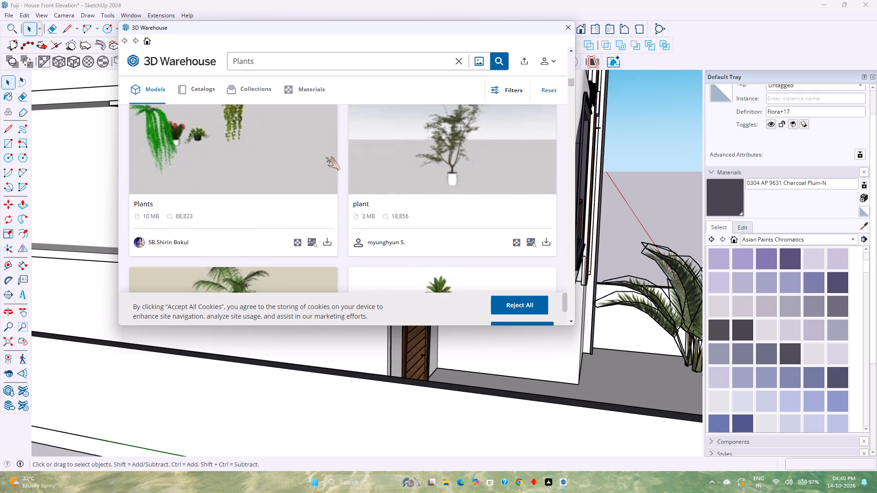
scroll(326, 157, down, 4)
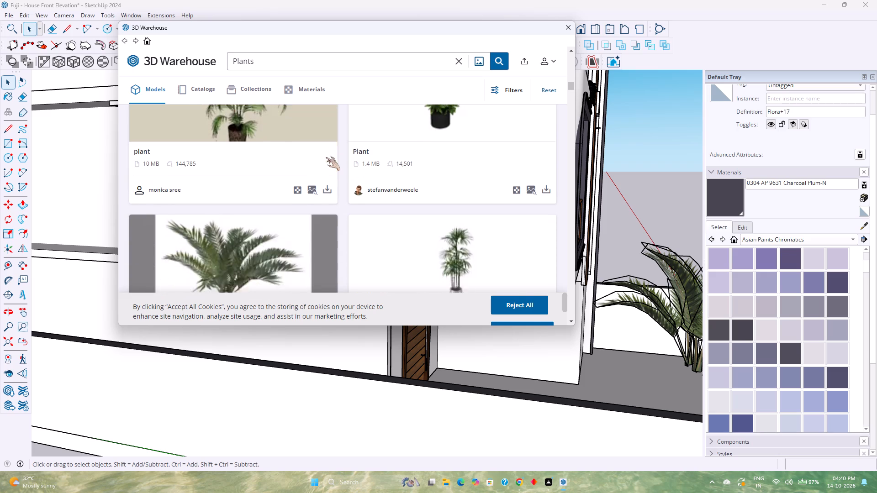
scroll(326, 157, down, 1)
scroll(467, 176, up, 4)
scroll(467, 176, down, 3)
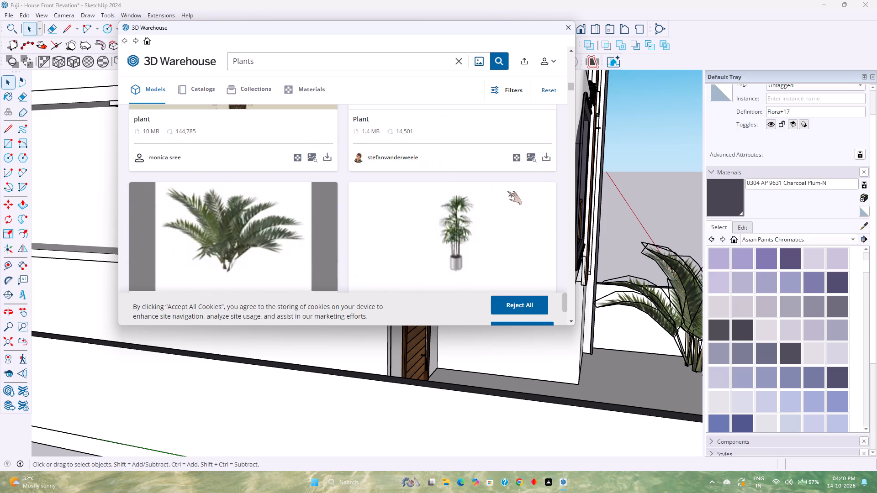
Load the 1.4 MB "Plant" in a black pot into the model and place it on the balcony floor beside the potted palm.
click(545, 159)
click(320, 185)
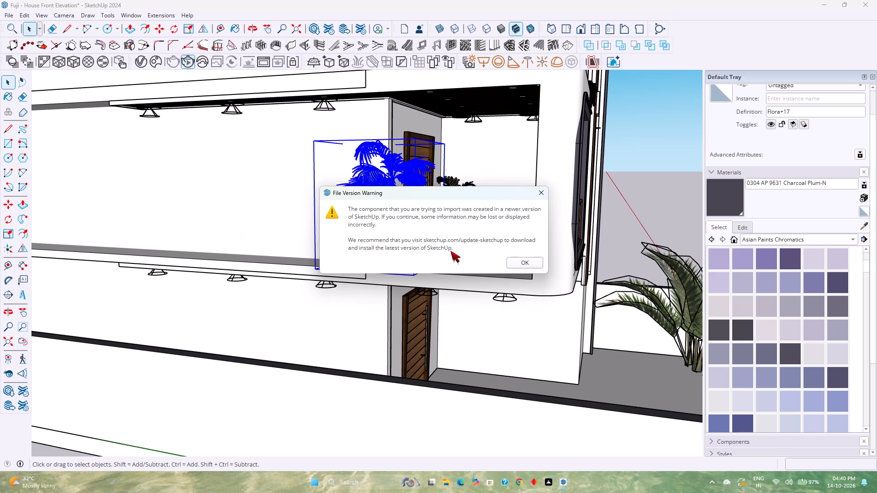
click(515, 263)
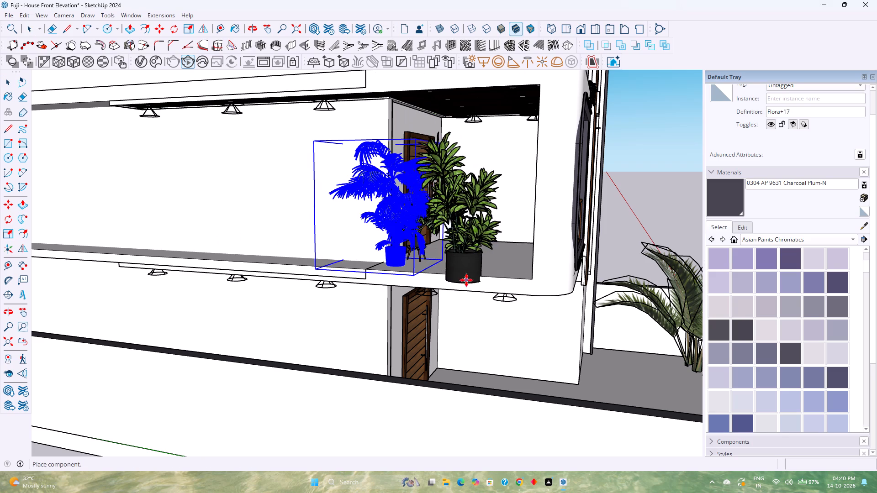
click(471, 271)
Shift the new leafy potted plant about 6 7/8" along the green axis toward the potted palm.
middle_drag(500, 264, 502, 264)
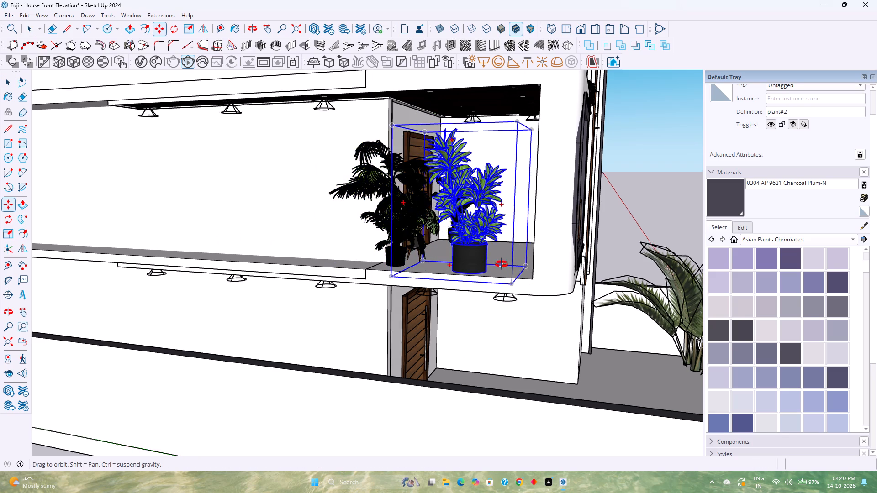
middle_drag(502, 264, 346, 303)
scroll(434, 276, up, 8)
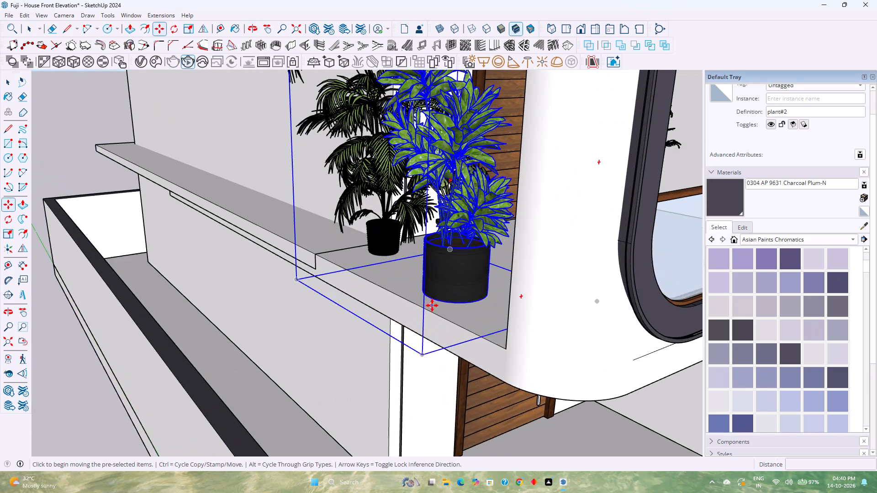
middle_drag(432, 305, 615, 291)
click(529, 320)
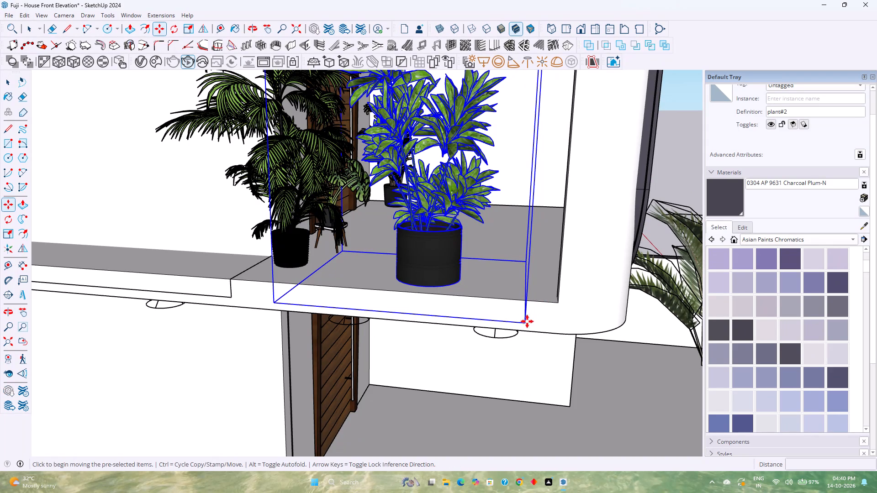
click(497, 321)
Copy the leafy potted plant from the balcony down to the driveway floor, between the side wall and the ground-floor door.
middle_drag(534, 322, 432, 347)
scroll(428, 341, down, 3)
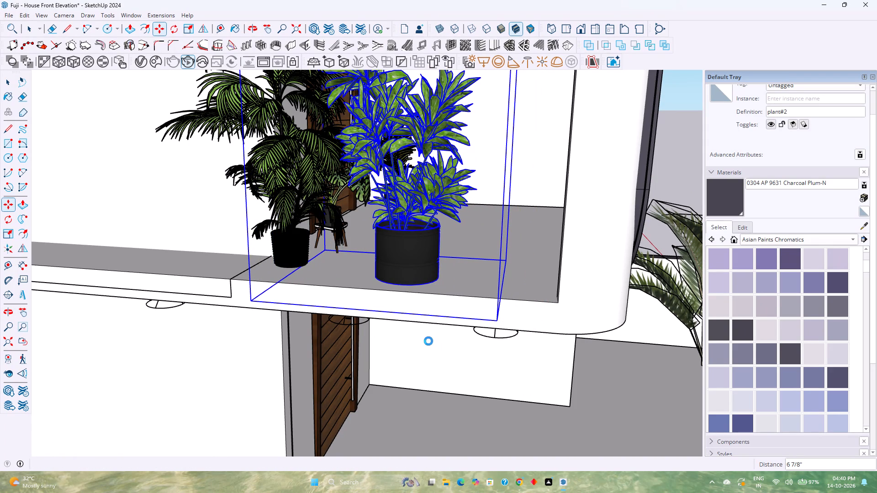
scroll(428, 341, down, 1)
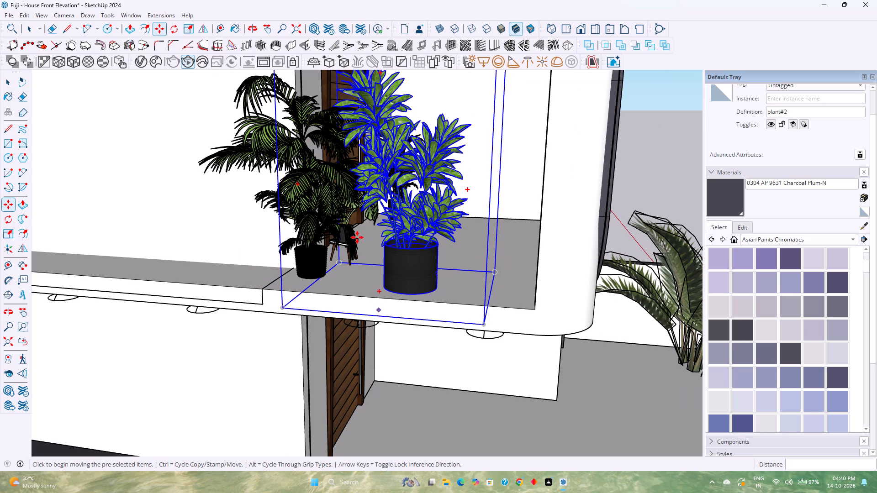
scroll(313, 195, down, 5)
scroll(402, 221, down, 1)
middle_drag(425, 233, 426, 236)
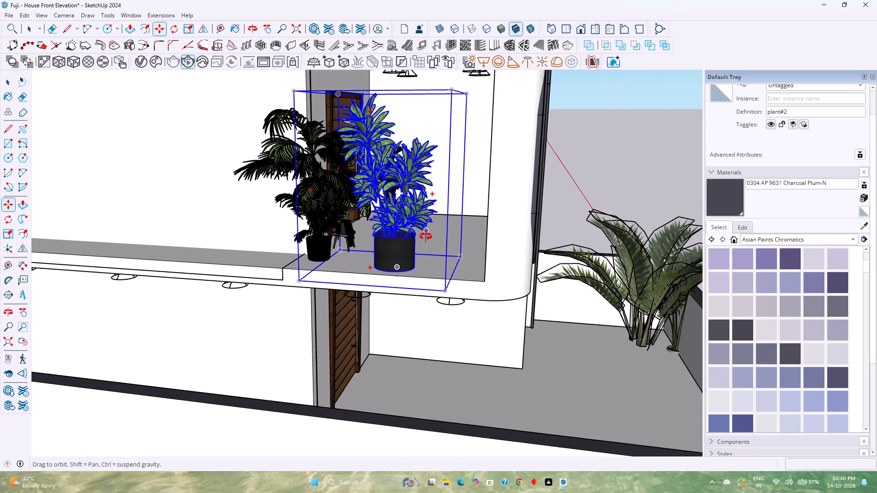
middle_drag(426, 236, 202, 231)
scroll(221, 224, down, 3)
scroll(322, 108, down, 1)
middle_drag(406, 167, 286, 164)
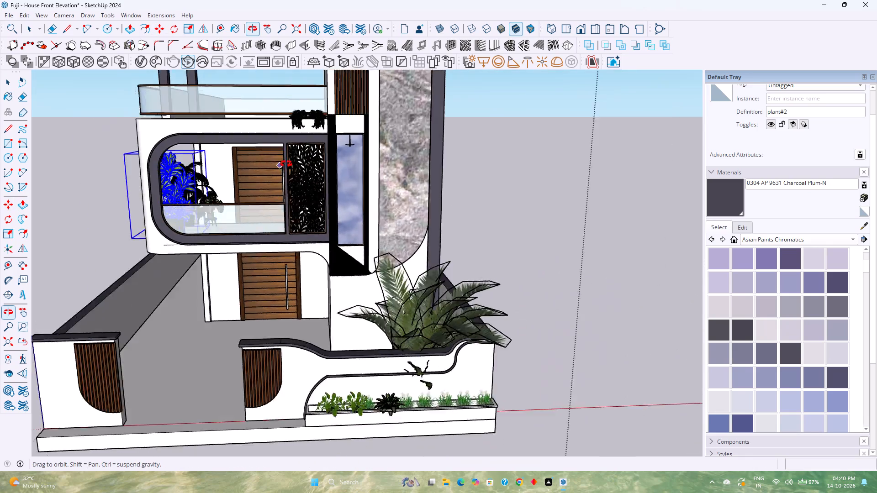
middle_drag(286, 164, 335, 147)
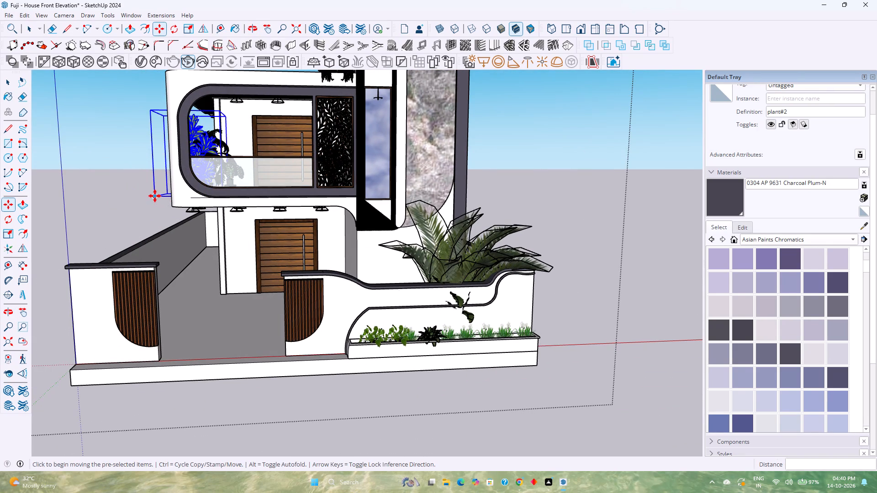
click(155, 196)
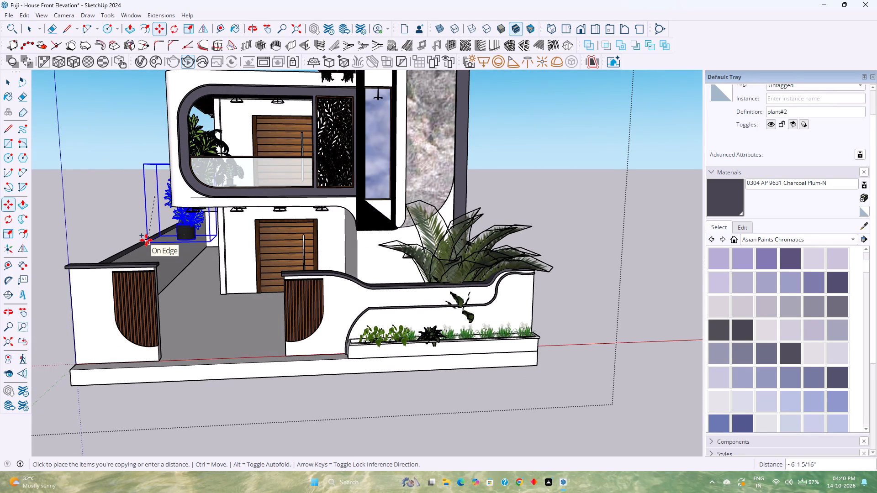
scroll(146, 240, down, 3)
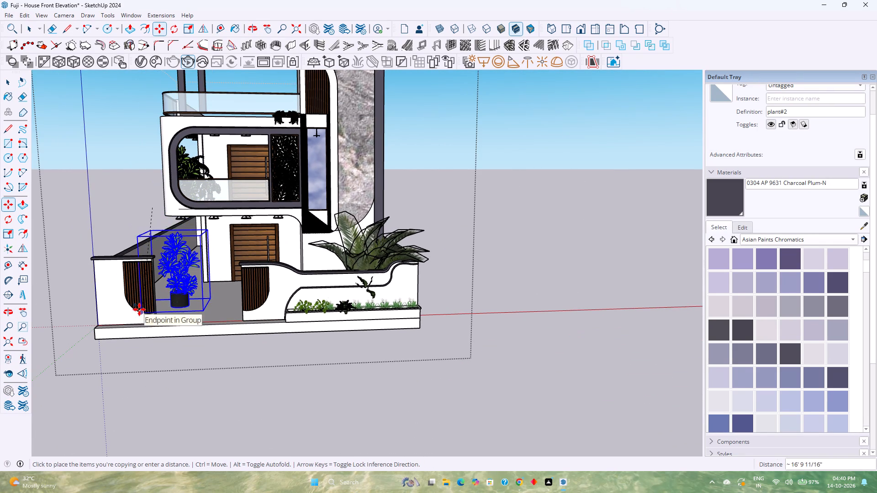
scroll(154, 304, up, 3)
middle_drag(155, 304, 0, 381)
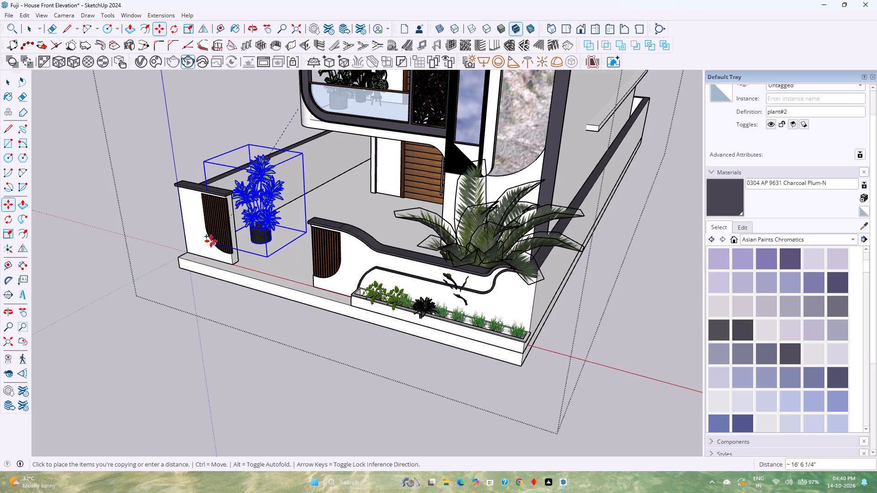
scroll(211, 241, up, 2)
scroll(247, 231, up, 3)
middle_click(248, 231)
middle_drag(248, 231, 191, 280)
middle_click(191, 280)
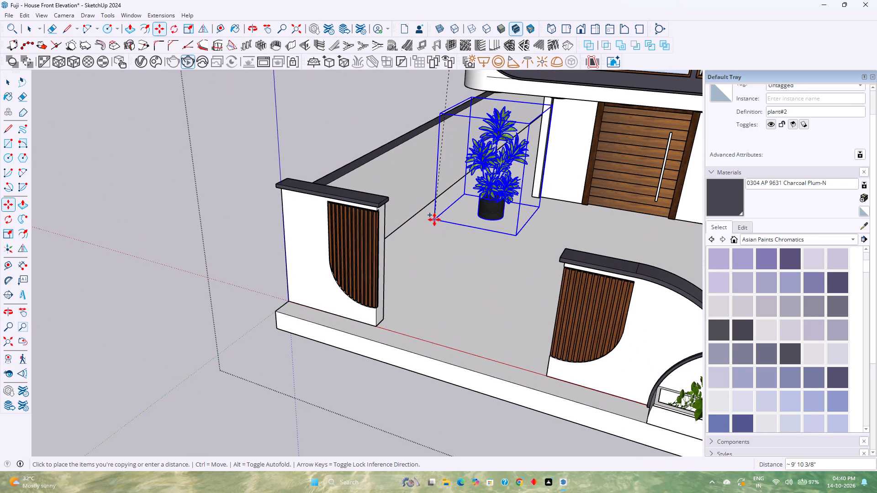
click(434, 220)
Move the plant copy about 13' 10" by its base corner to sit behind the gate pier at the side wall.
middle_drag(435, 220, 336, 266)
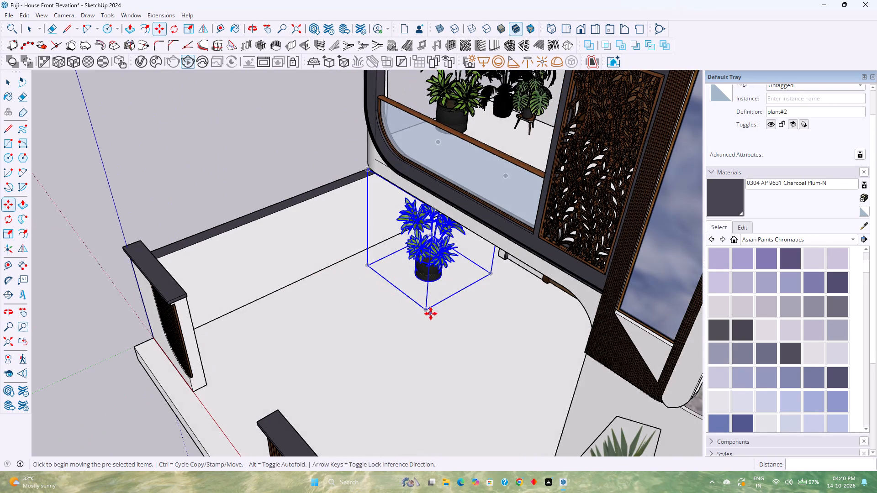
click(426, 310)
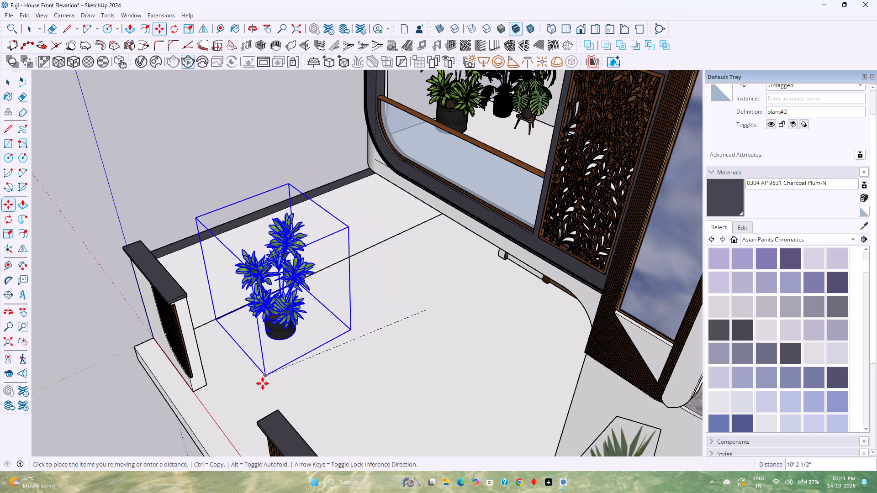
click(198, 393)
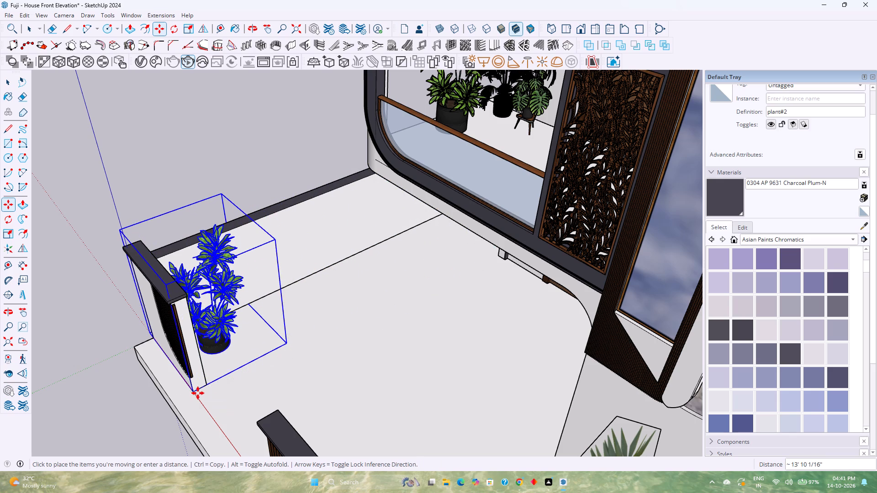
Inspect the plant behind the gate pier and the whole house from the front, and clear the selection.
middle_drag(174, 385, 384, 278)
scroll(384, 278, down, 3)
middle_drag(384, 278, 382, 255)
middle_click(382, 255)
middle_click(382, 255)
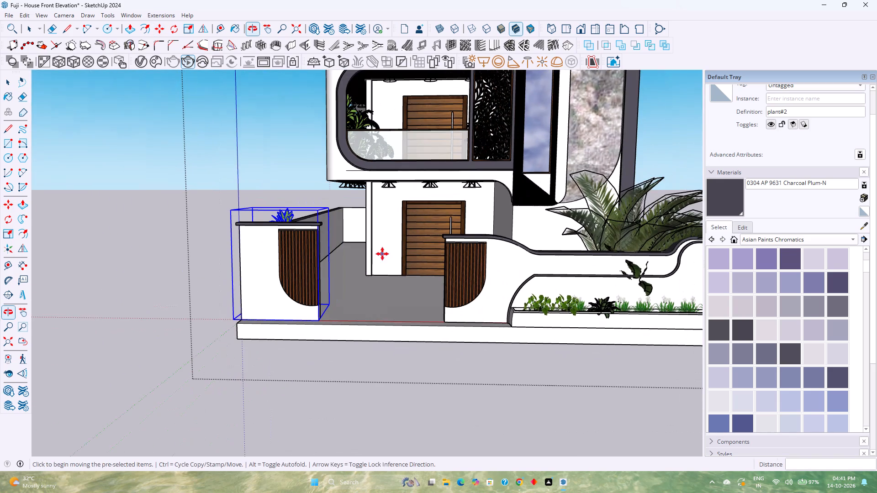
middle_drag(442, 188, 449, 167)
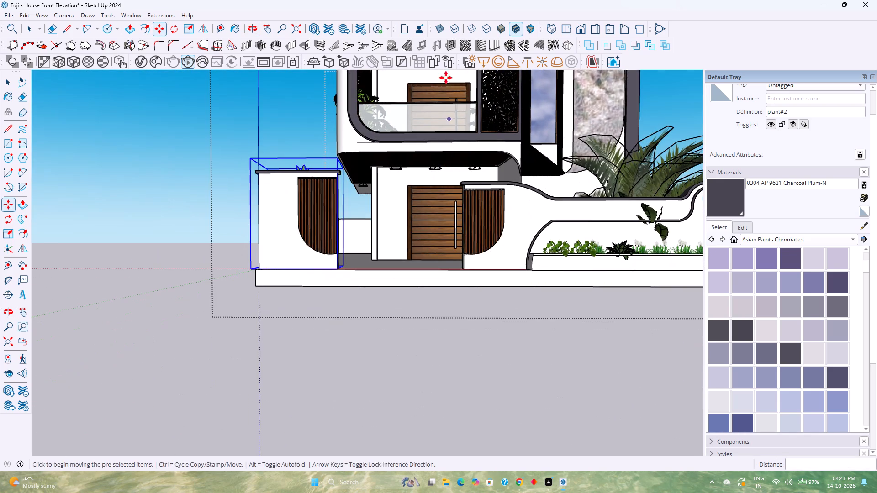
scroll(446, 65, down, 2)
shift+middle_drag(446, 127, 358, 249)
shift+middle_click(358, 249)
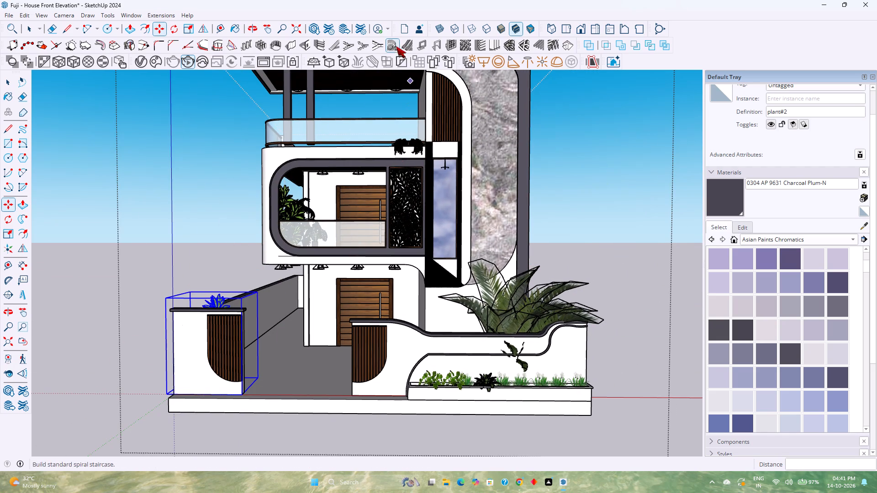
scroll(397, 43, down, 1)
shift+middle_drag(442, 175, 394, 218)
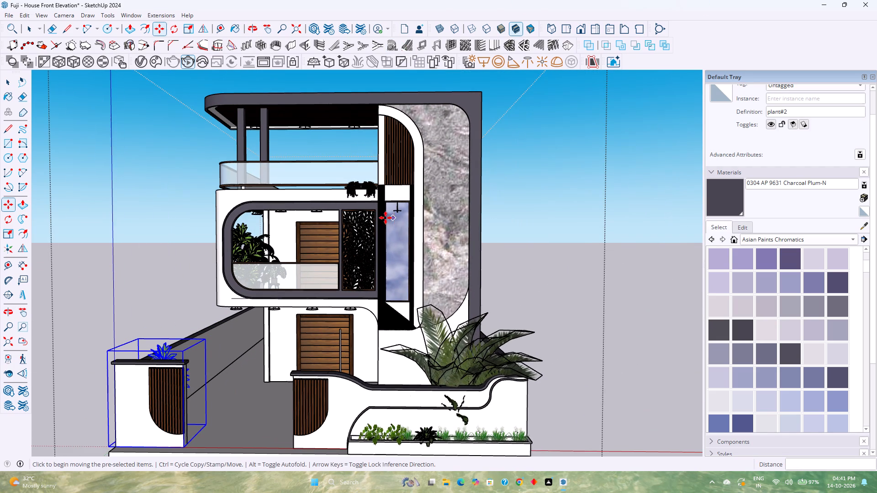
key(space)
scroll(251, 222, down, 1)
click(486, 241)
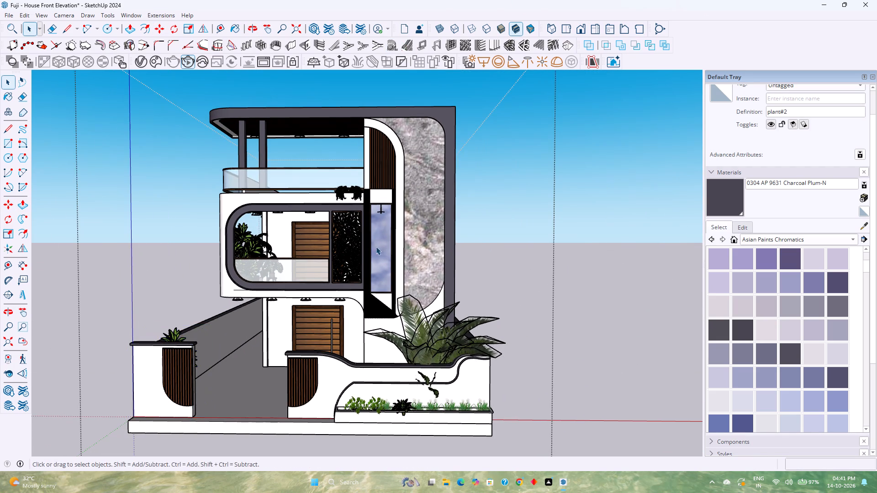
Examine the upper terrace from the front, side and rear, closing in on the floor at the curved glass railing corner.
middle_drag(364, 246, 409, 256)
middle_drag(412, 256, 354, 233)
middle_click(354, 233)
scroll(340, 220, up, 2)
middle_drag(340, 220, 466, 265)
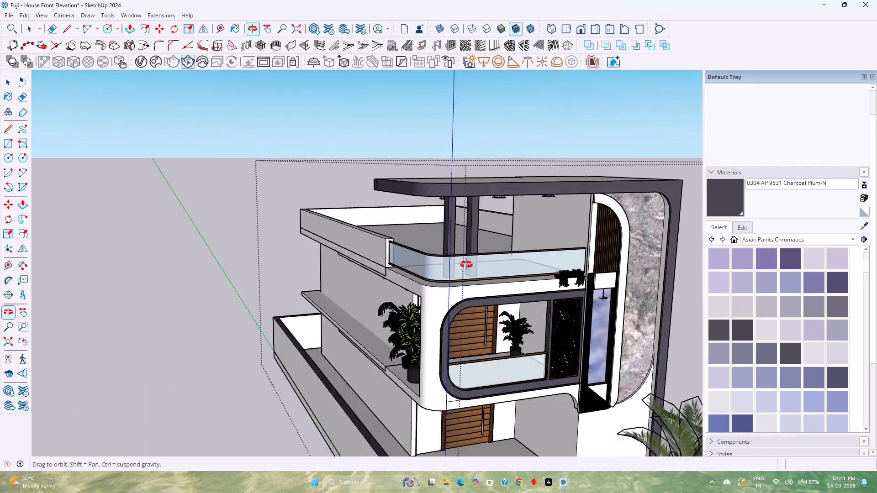
middle_drag(466, 265, 517, 249)
middle_drag(517, 249, 463, 287)
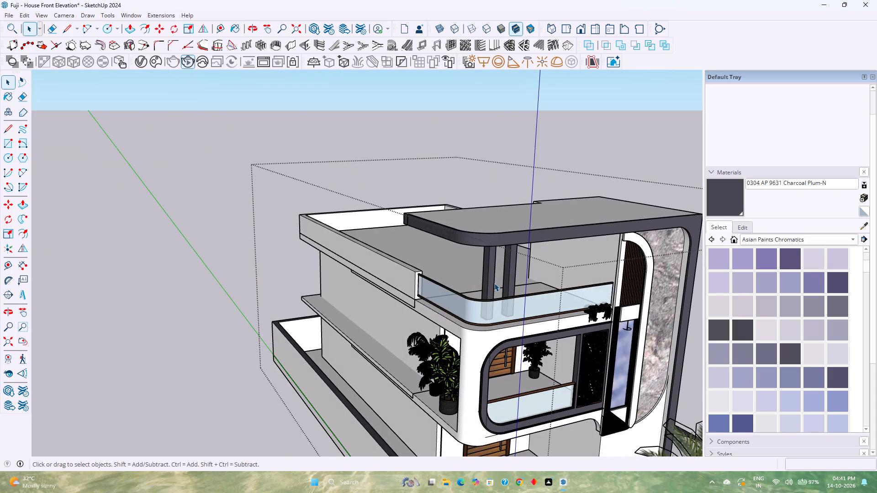
scroll(480, 281, up, 3)
middle_drag(480, 281, 92, 292)
scroll(196, 267, down, 3)
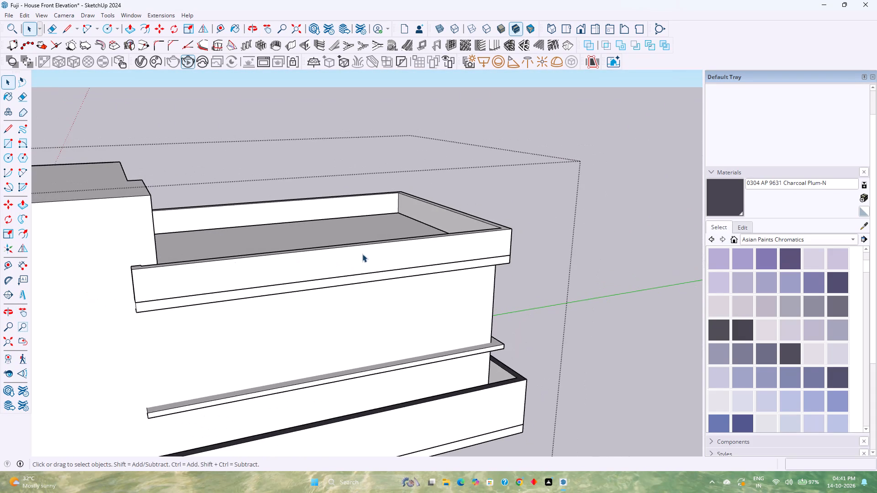
shift+middle_drag(368, 252, 531, 312)
middle_drag(601, 288, 278, 338)
shift+middle_drag(224, 245, 294, 317)
scroll(271, 294, up, 2)
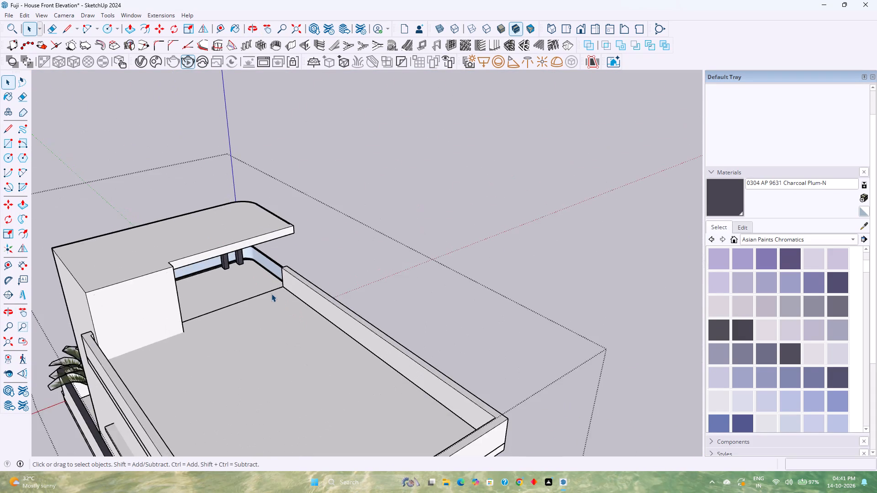
scroll(271, 294, up, 4)
middle_drag(271, 294, 275, 276)
scroll(275, 276, up, 7)
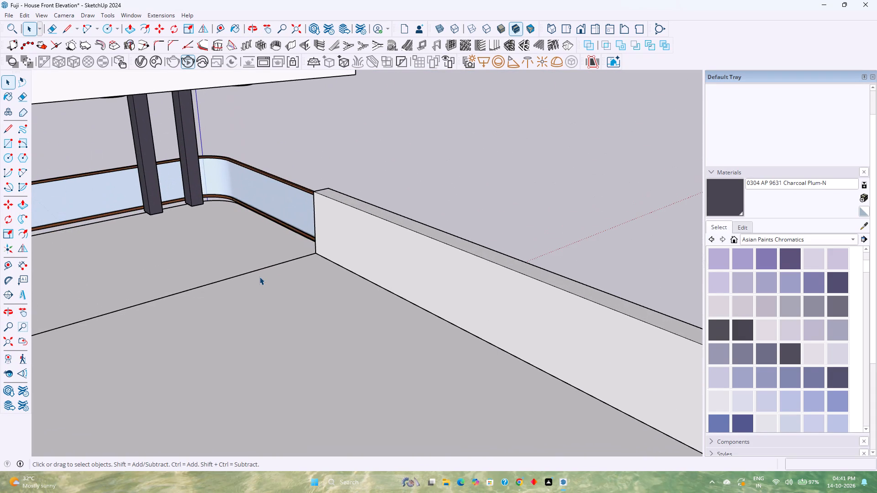
Import the 3.6 MB slender potted palm from the 3D Warehouse Plants results and place it beside the columns on the upper terrace.
click(123, 14)
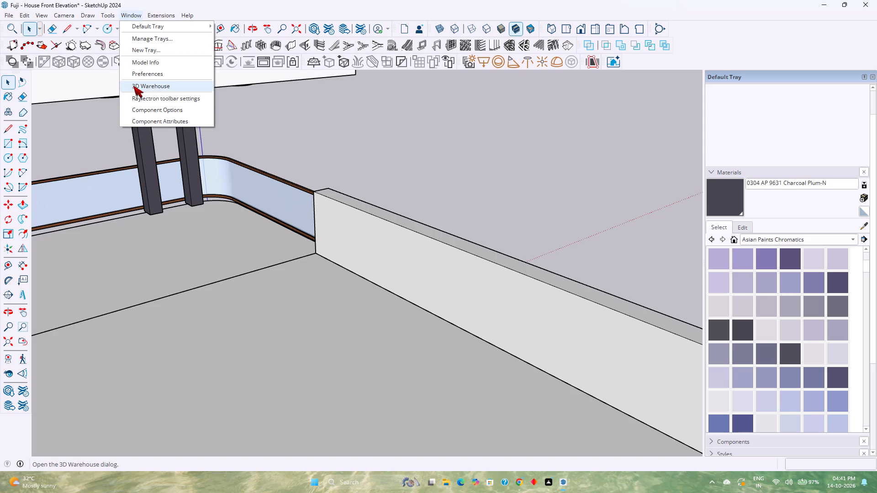
click(133, 86)
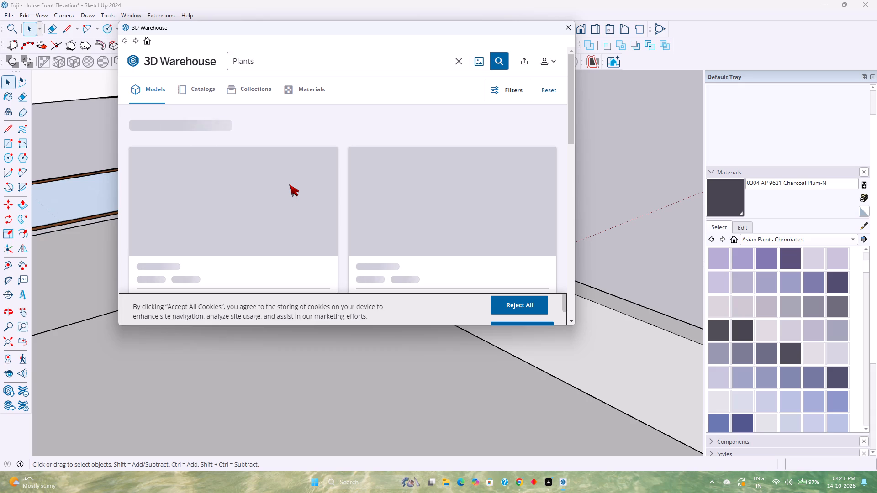
scroll(290, 184, down, 1)
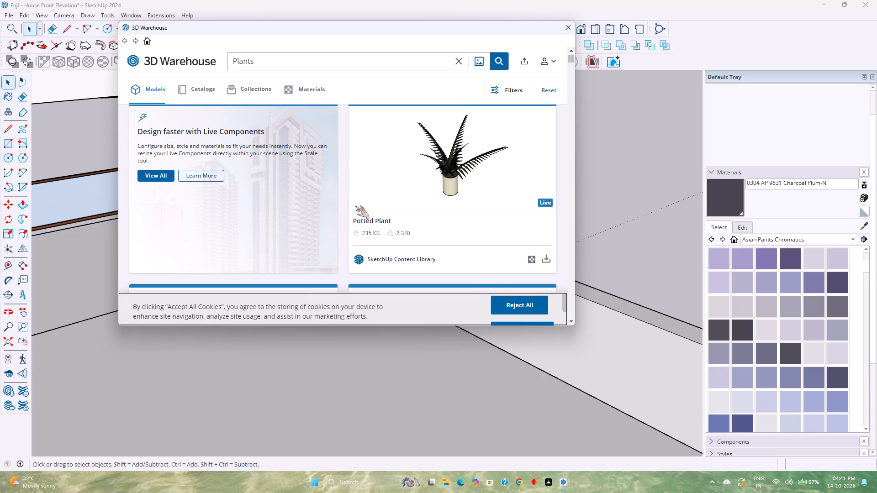
scroll(355, 206, down, 7)
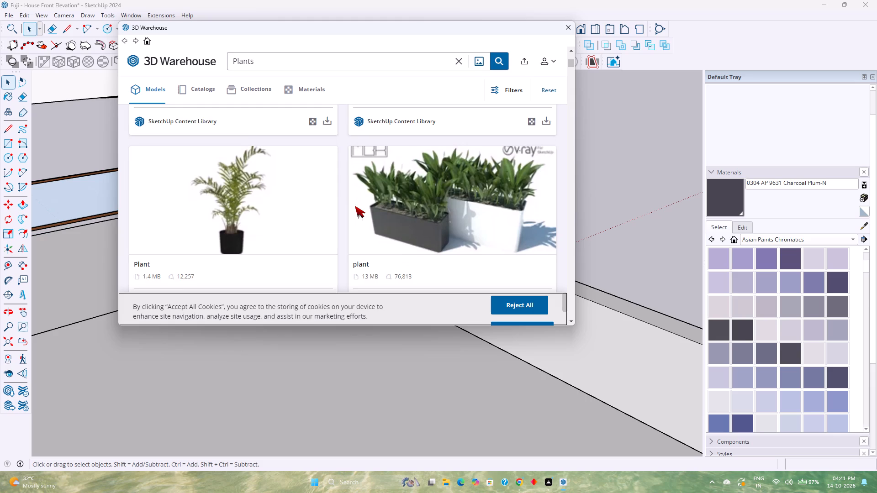
scroll(355, 206, down, 9)
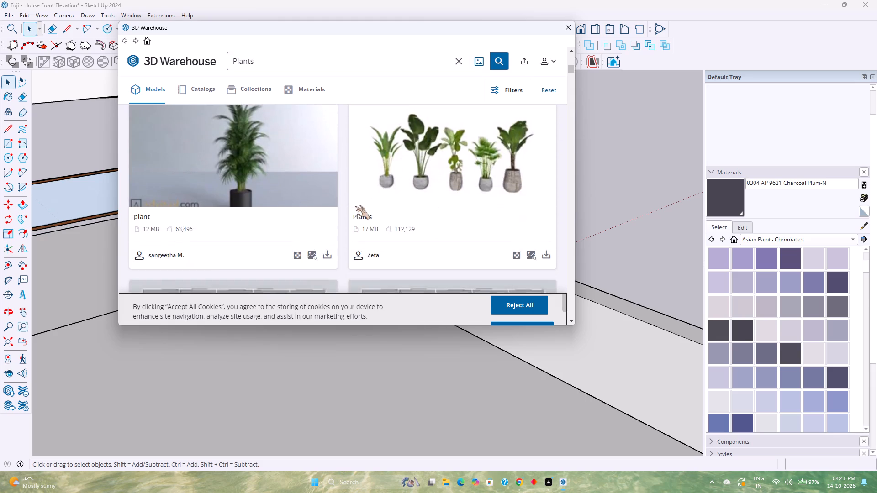
scroll(355, 206, down, 14)
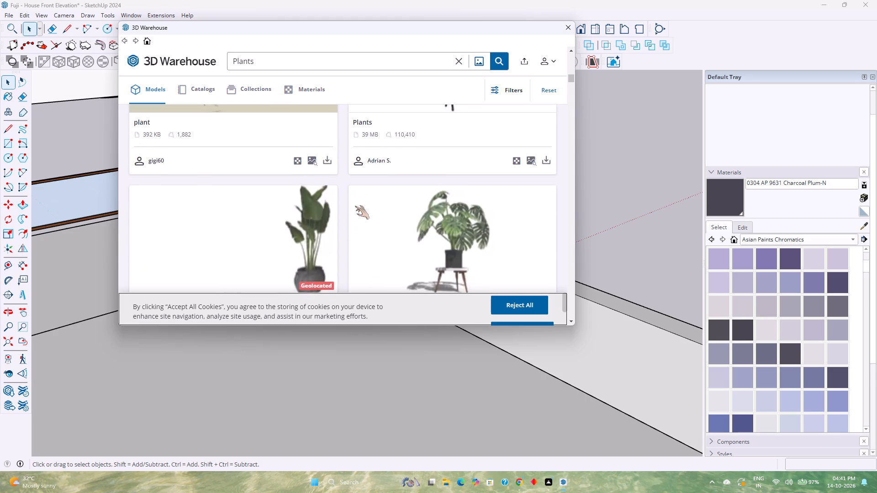
scroll(355, 206, down, 14)
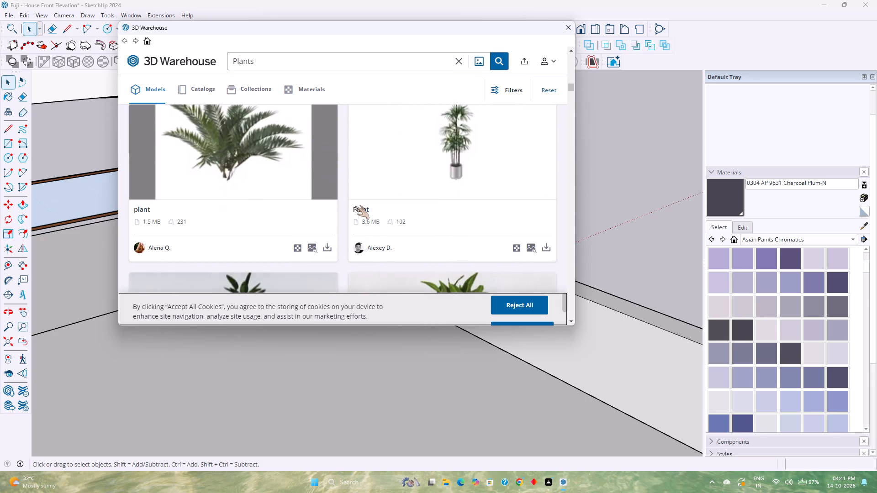
click(546, 249)
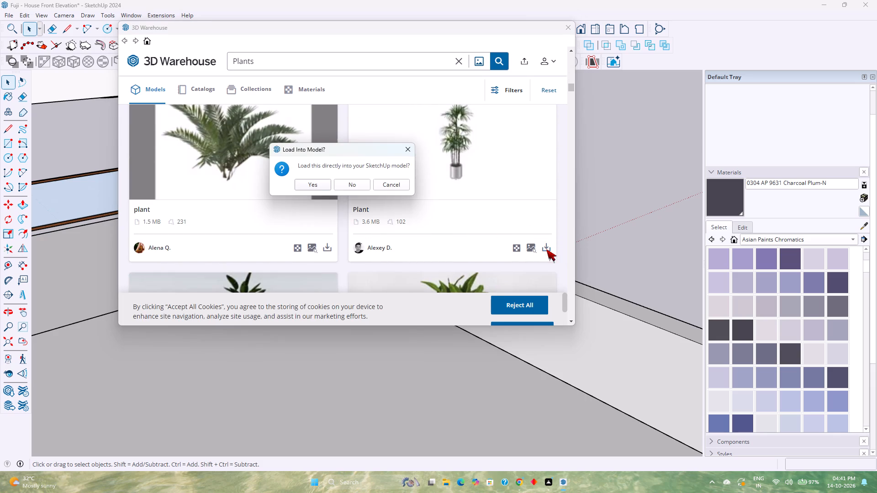
click(325, 189)
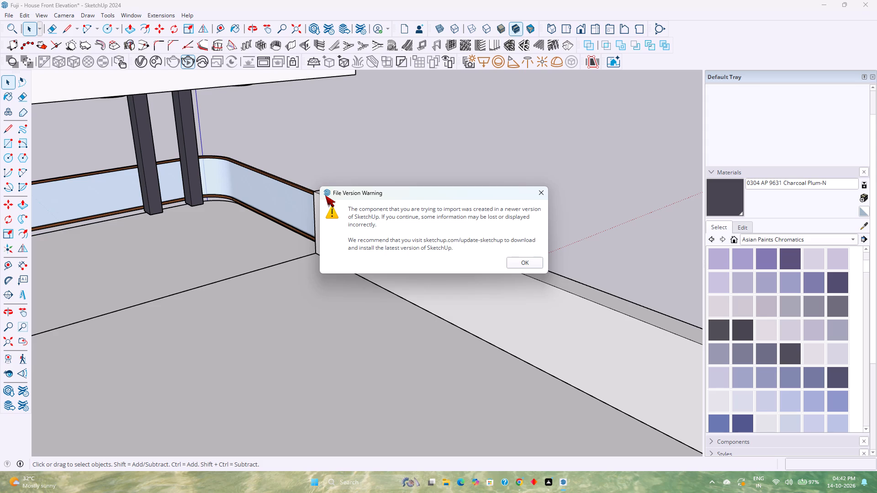
click(537, 259)
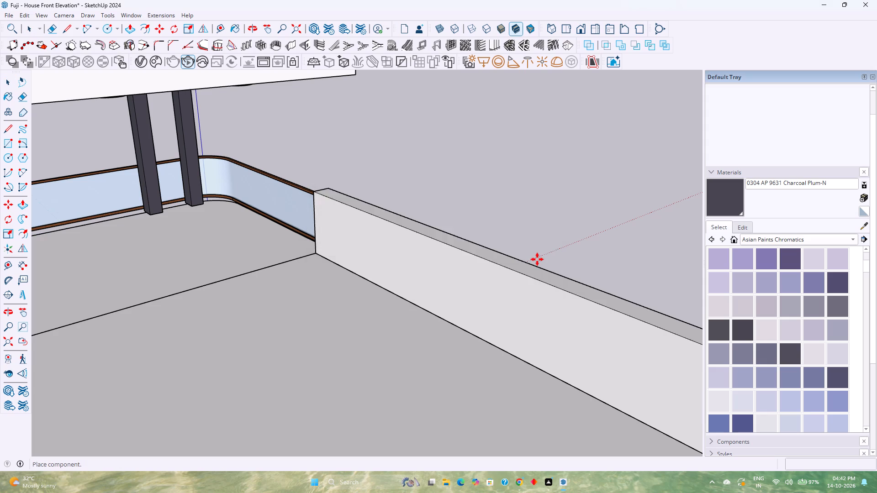
scroll(537, 259, down, 10)
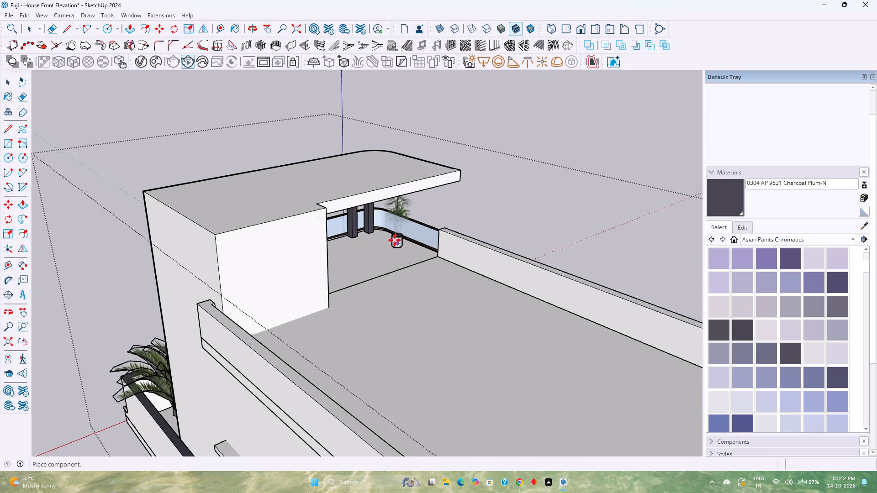
scroll(382, 243, up, 12)
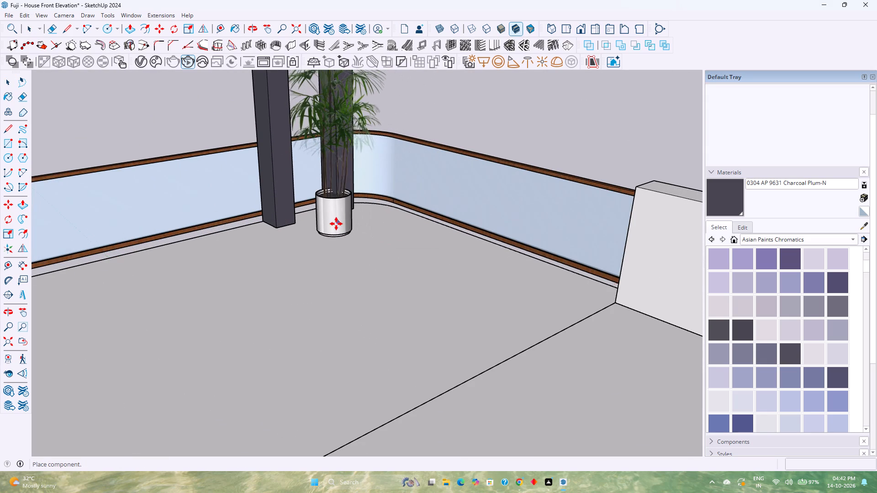
click(334, 224)
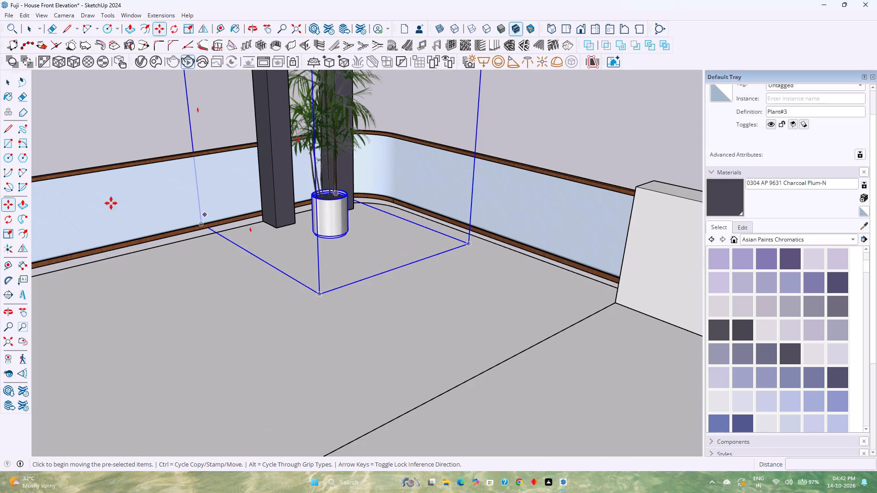
Import the 2.9 MB broad-leaved plant in a white pot from 3D Warehouse and place it beside the terrace palm.
click(127, 17)
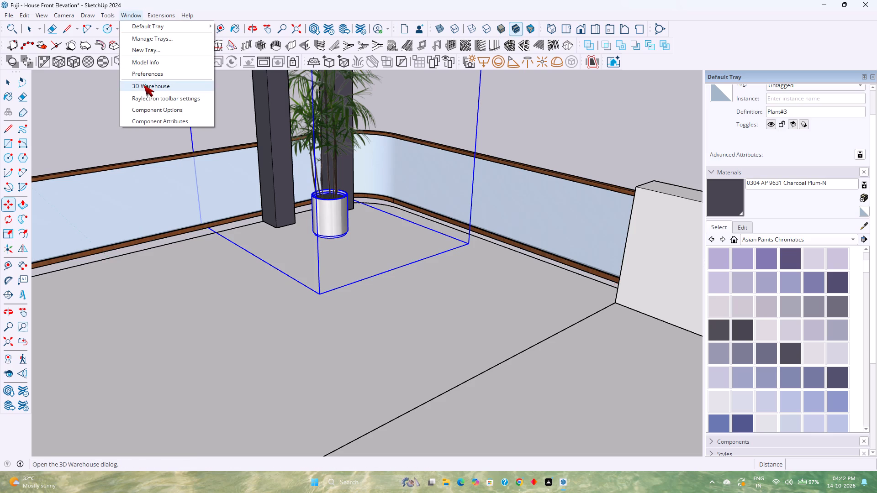
click(144, 85)
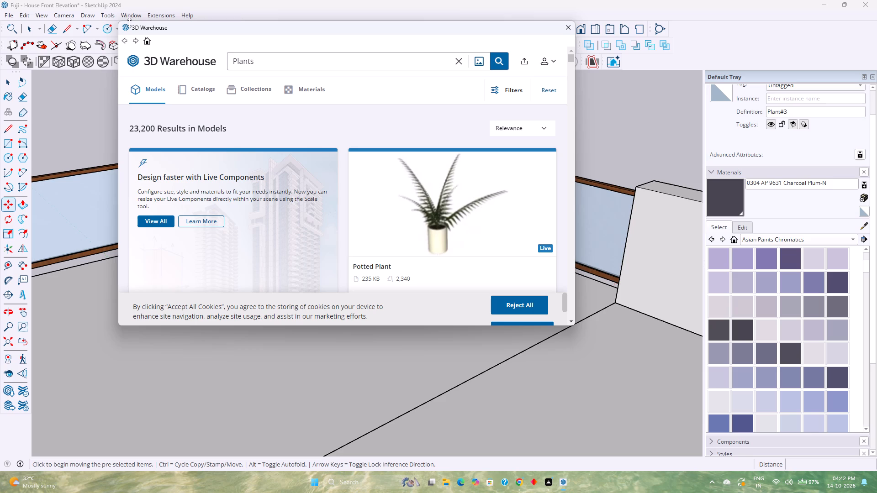
scroll(376, 189, down, 8)
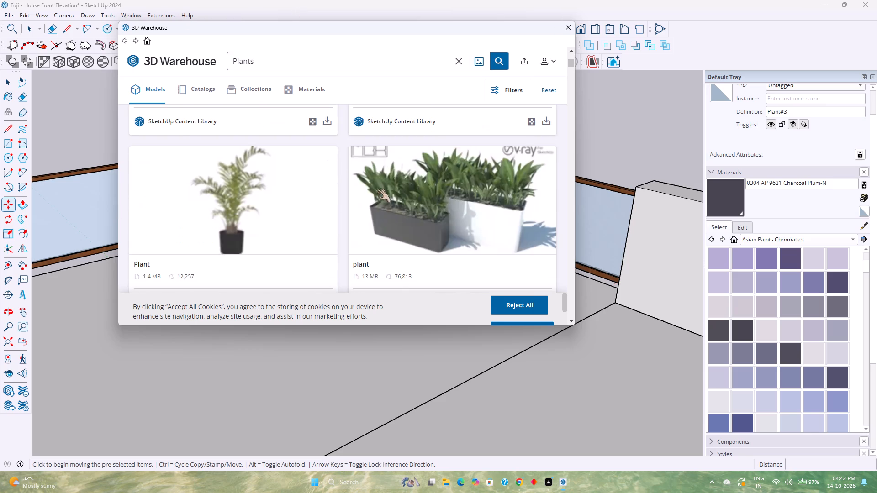
scroll(376, 189, down, 13)
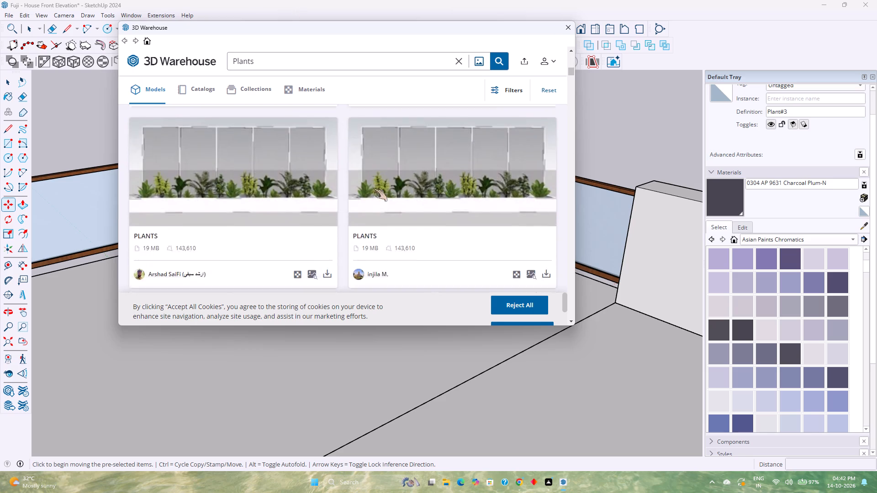
scroll(373, 188, down, 2)
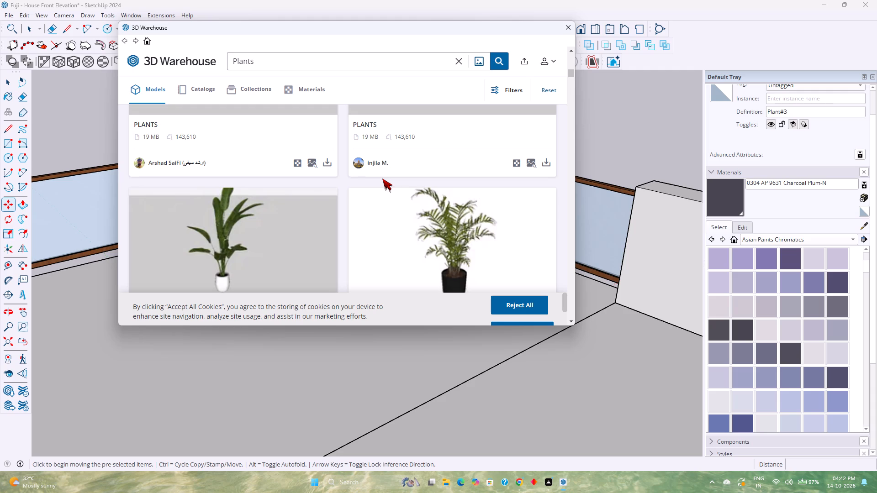
scroll(380, 205, down, 2)
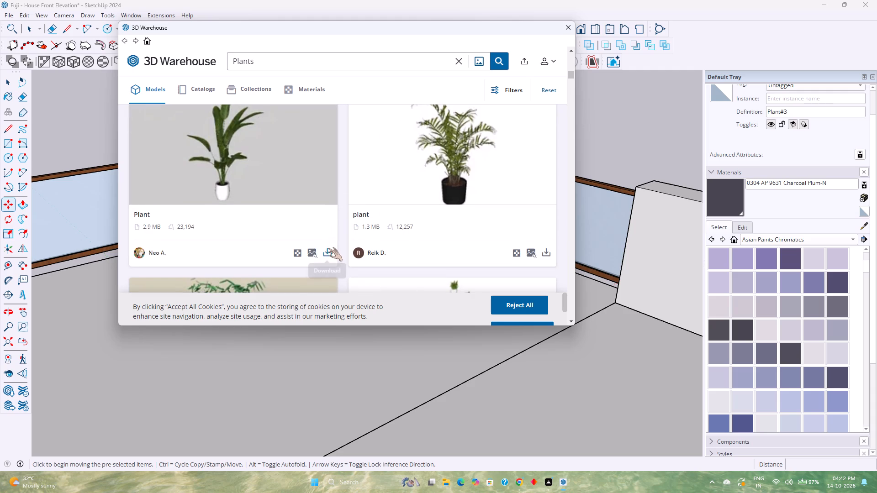
click(328, 252)
click(322, 187)
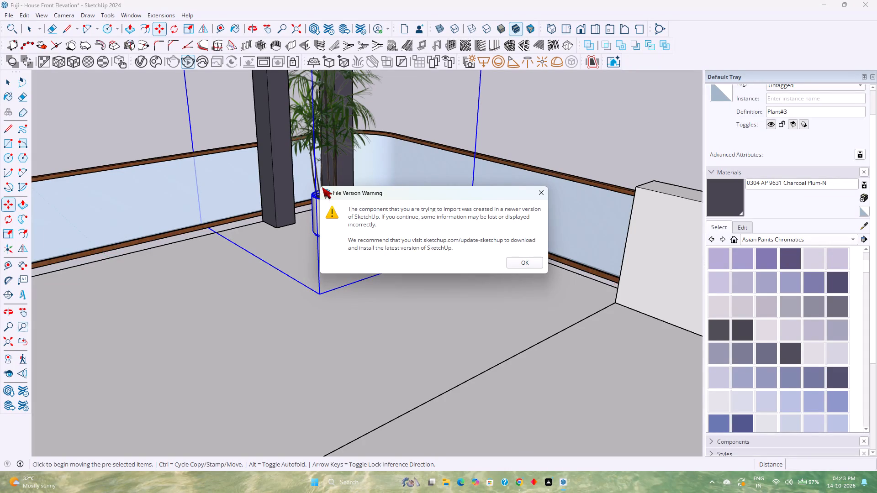
click(533, 262)
scroll(451, 261, down, 5)
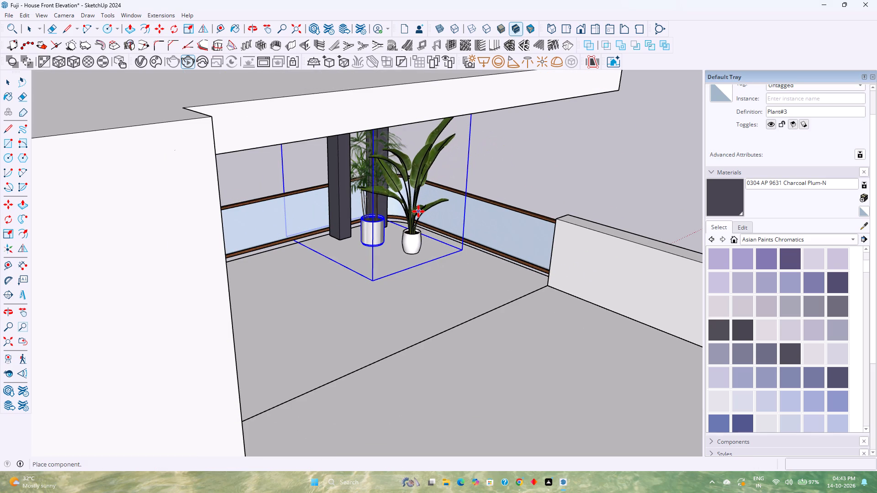
click(418, 211)
Move the broad-leaved plant by its base corner about 1' 1/16" down onto the upper terrace floor.
scroll(426, 258, up, 4)
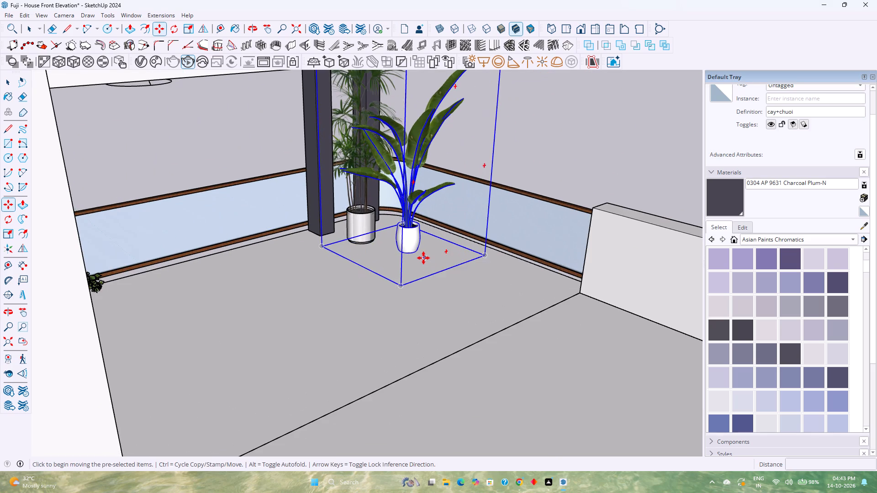
scroll(423, 258, up, 3)
middle_drag(401, 276, 388, 224)
middle_click(388, 224)
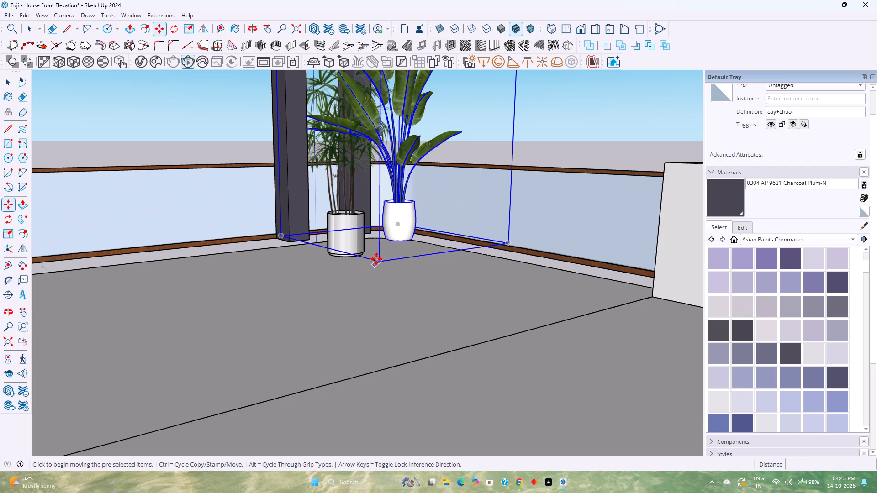
click(378, 261)
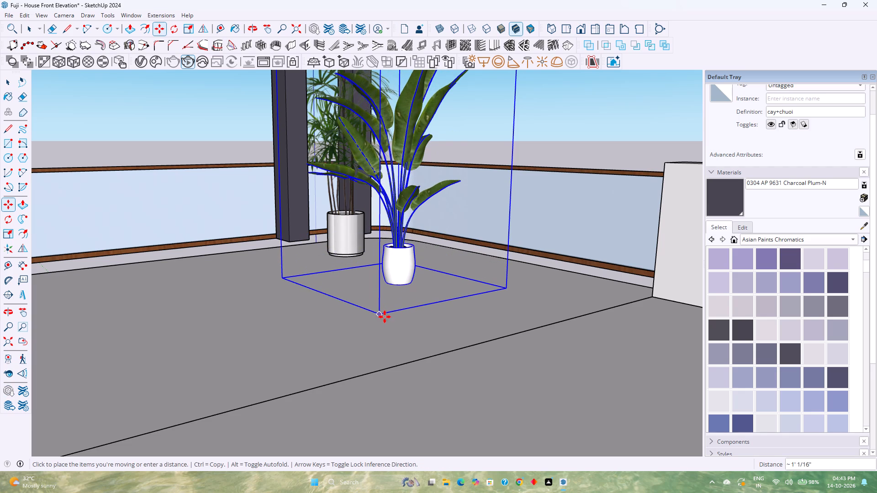
click(385, 317)
Move the broad-leaved plant by its base corner across the floor, next to the palm and close to the side glass railing.
middle_drag(401, 311, 272, 341)
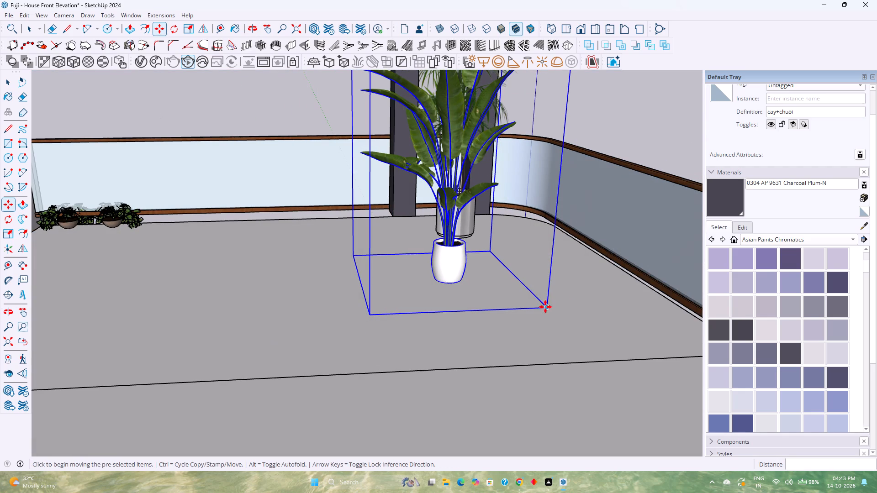
click(544, 309)
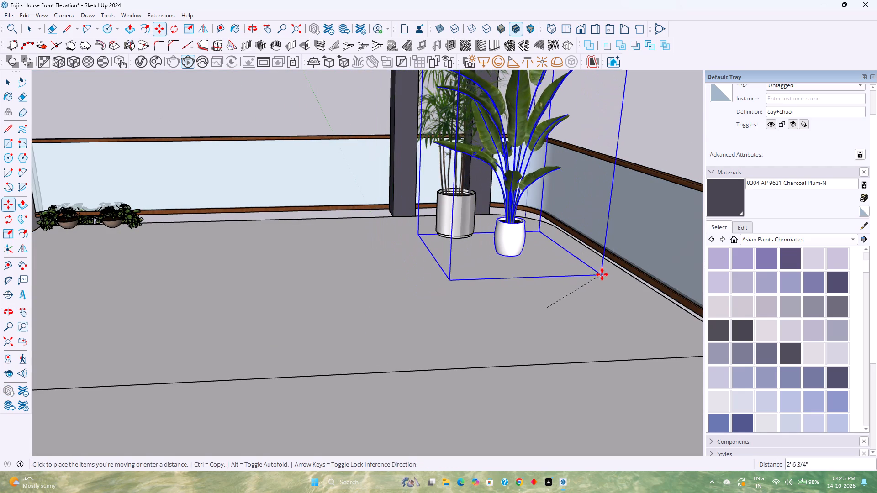
click(612, 268)
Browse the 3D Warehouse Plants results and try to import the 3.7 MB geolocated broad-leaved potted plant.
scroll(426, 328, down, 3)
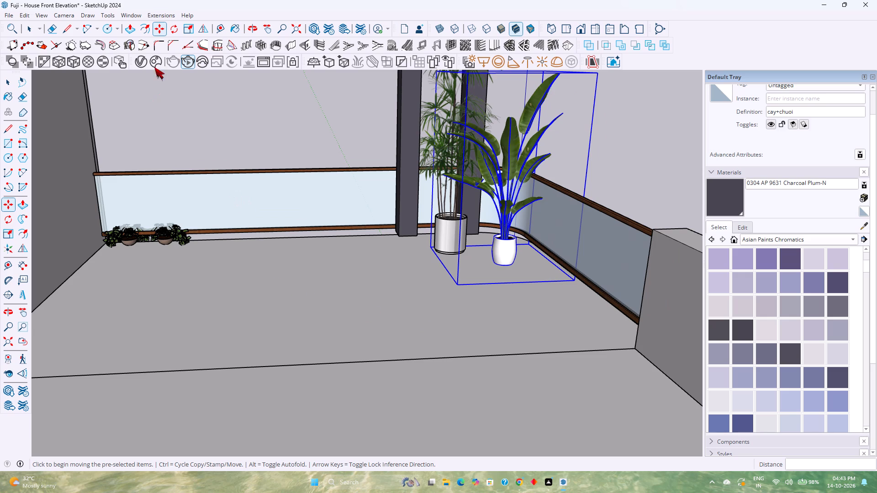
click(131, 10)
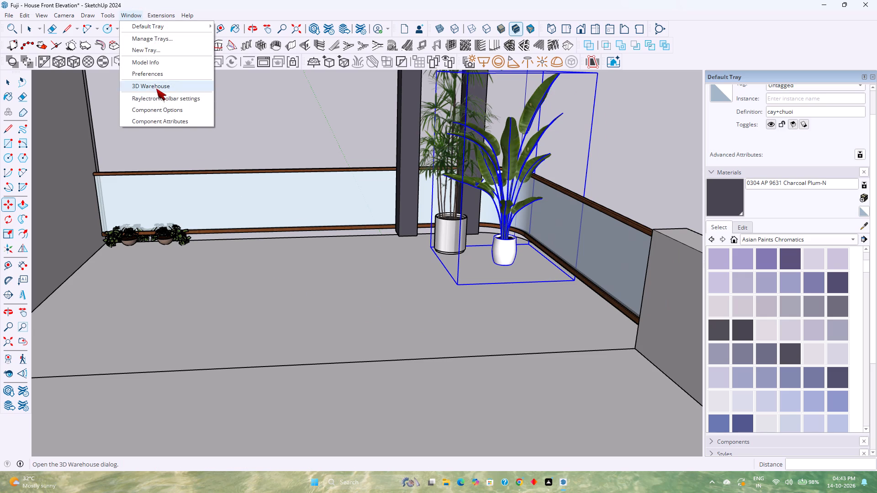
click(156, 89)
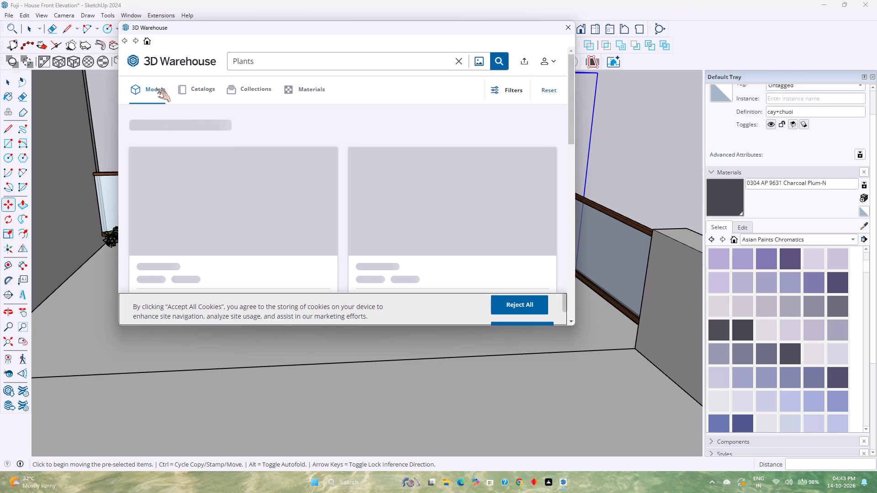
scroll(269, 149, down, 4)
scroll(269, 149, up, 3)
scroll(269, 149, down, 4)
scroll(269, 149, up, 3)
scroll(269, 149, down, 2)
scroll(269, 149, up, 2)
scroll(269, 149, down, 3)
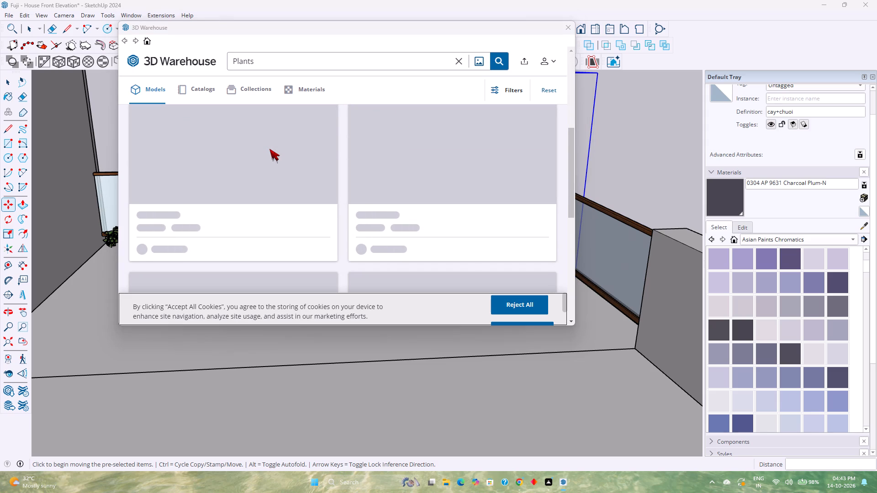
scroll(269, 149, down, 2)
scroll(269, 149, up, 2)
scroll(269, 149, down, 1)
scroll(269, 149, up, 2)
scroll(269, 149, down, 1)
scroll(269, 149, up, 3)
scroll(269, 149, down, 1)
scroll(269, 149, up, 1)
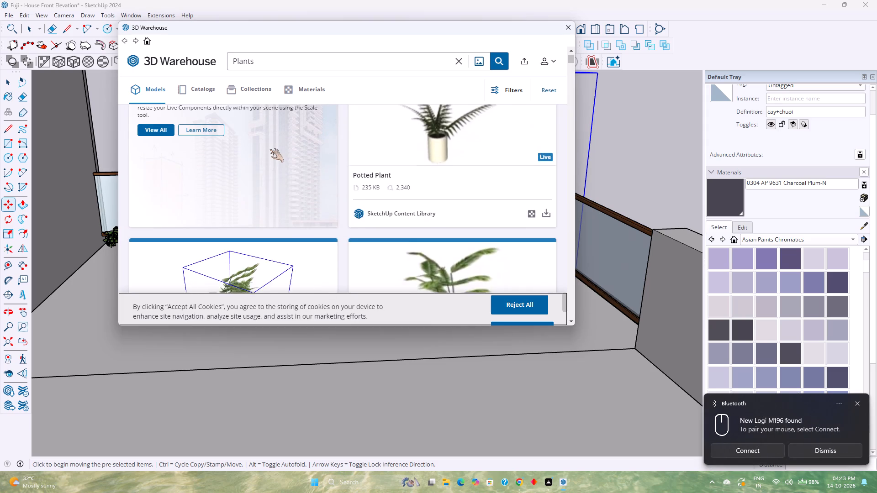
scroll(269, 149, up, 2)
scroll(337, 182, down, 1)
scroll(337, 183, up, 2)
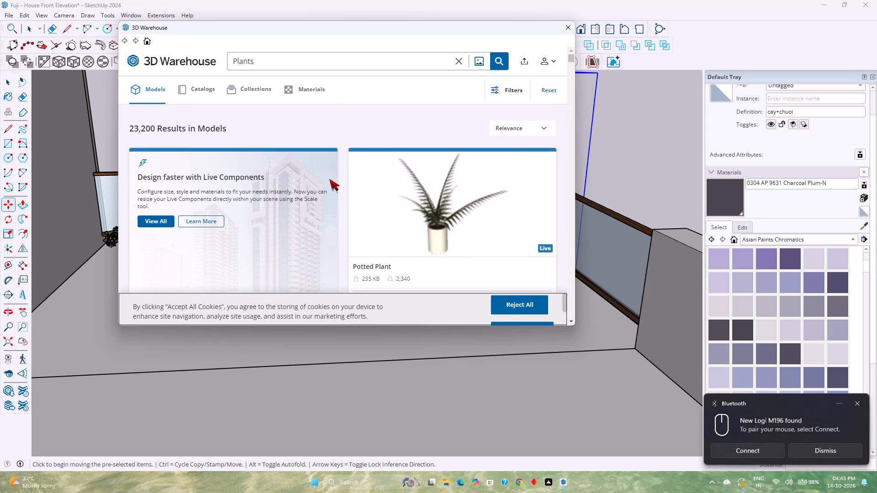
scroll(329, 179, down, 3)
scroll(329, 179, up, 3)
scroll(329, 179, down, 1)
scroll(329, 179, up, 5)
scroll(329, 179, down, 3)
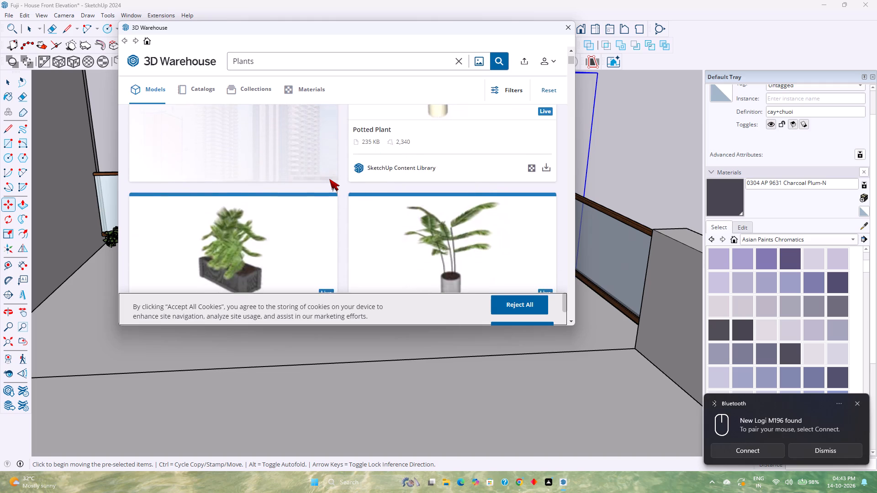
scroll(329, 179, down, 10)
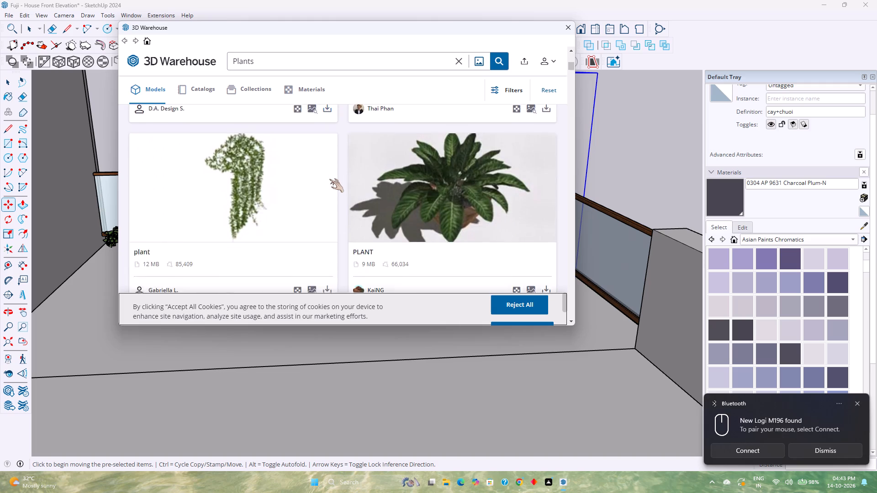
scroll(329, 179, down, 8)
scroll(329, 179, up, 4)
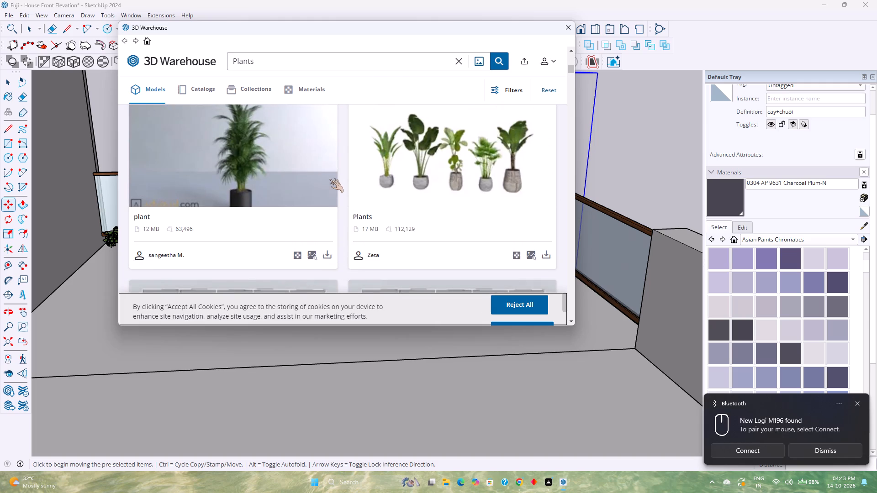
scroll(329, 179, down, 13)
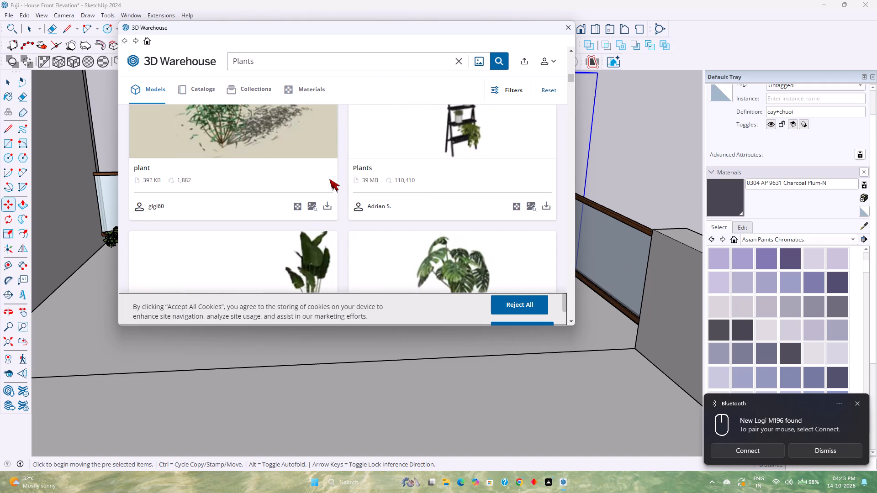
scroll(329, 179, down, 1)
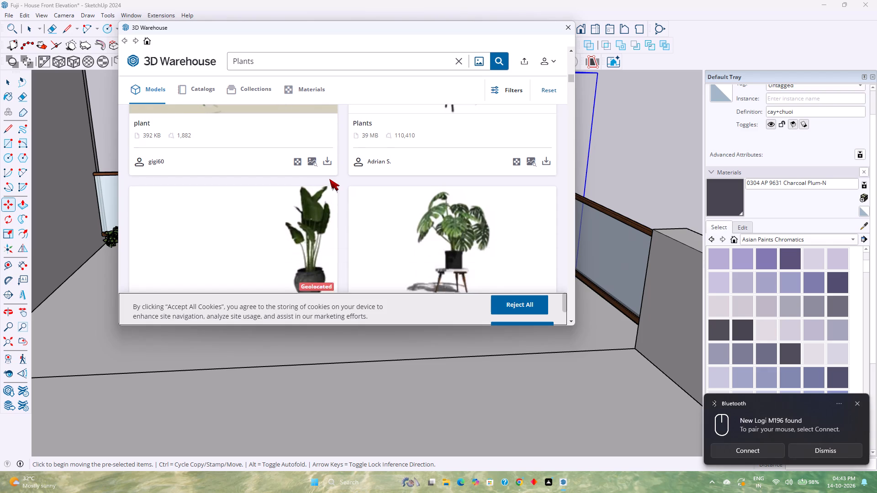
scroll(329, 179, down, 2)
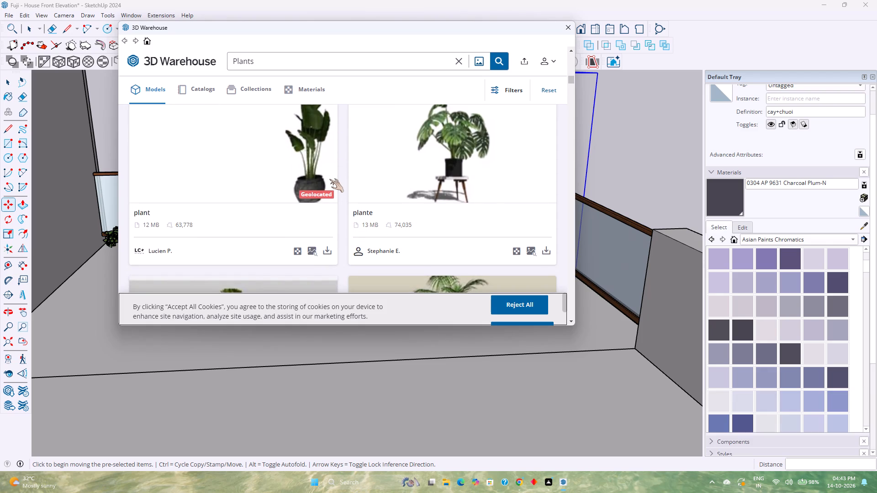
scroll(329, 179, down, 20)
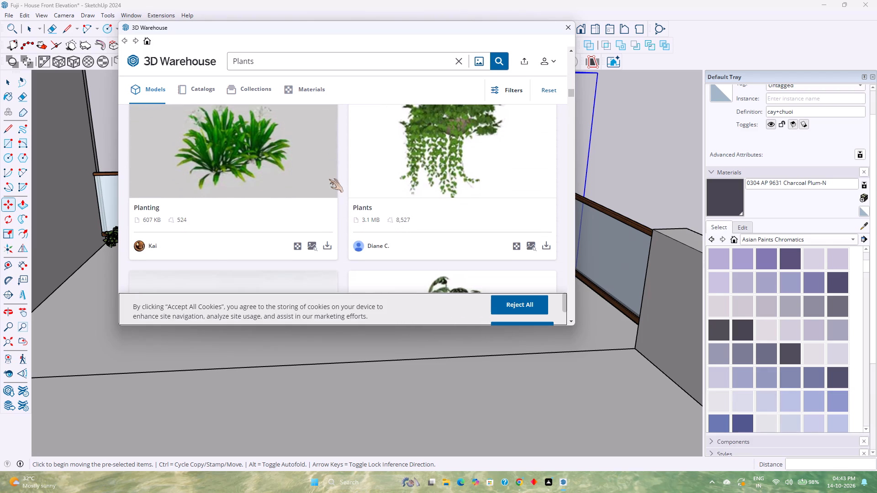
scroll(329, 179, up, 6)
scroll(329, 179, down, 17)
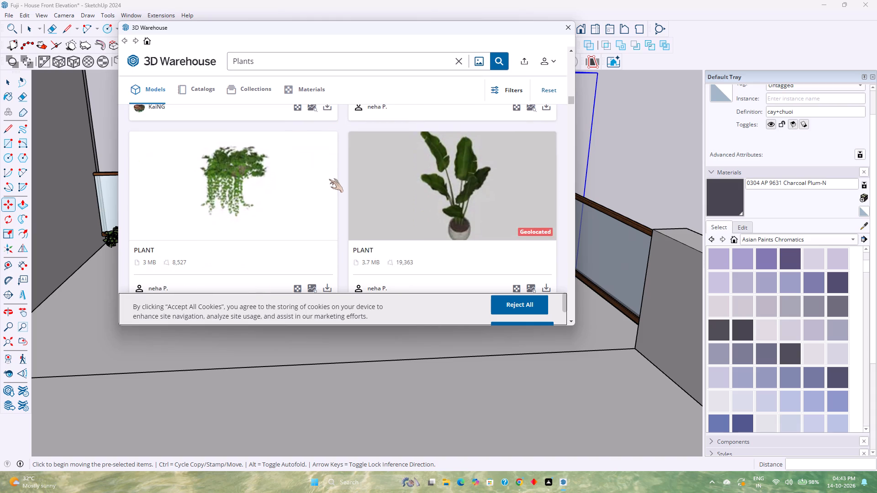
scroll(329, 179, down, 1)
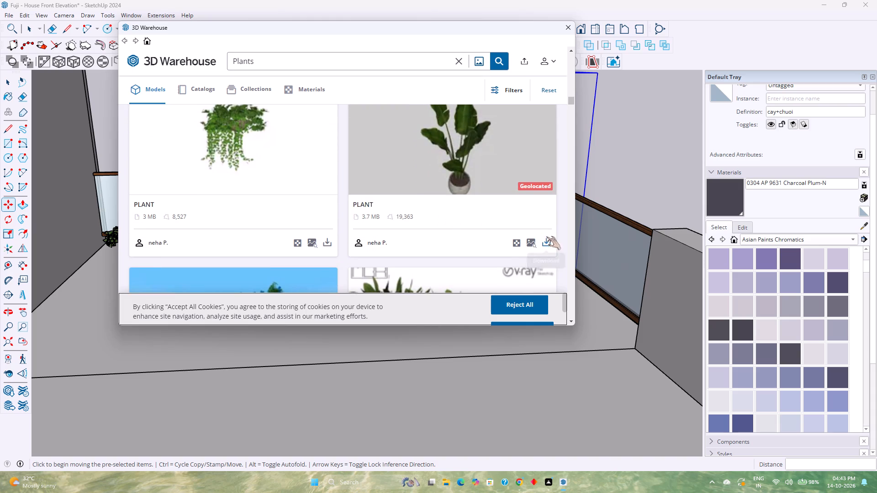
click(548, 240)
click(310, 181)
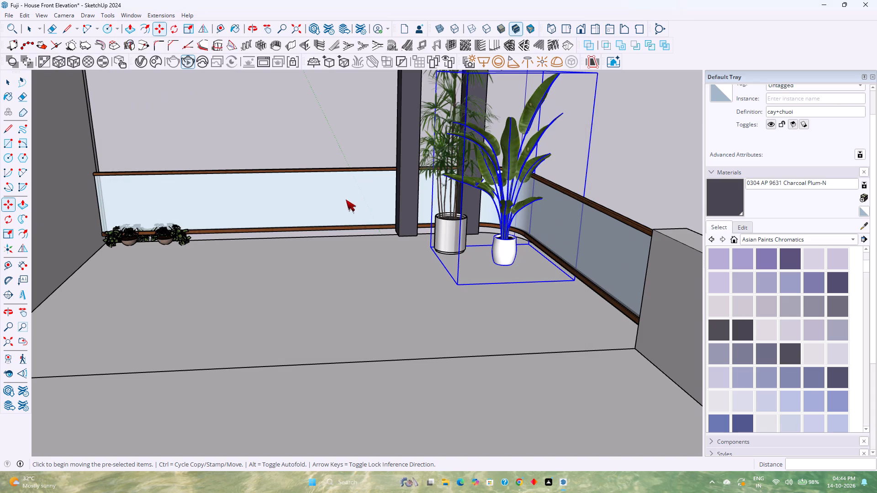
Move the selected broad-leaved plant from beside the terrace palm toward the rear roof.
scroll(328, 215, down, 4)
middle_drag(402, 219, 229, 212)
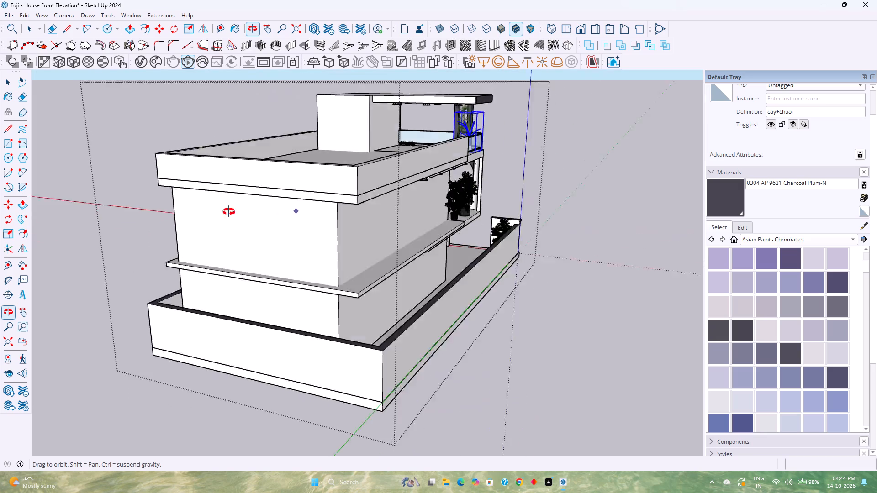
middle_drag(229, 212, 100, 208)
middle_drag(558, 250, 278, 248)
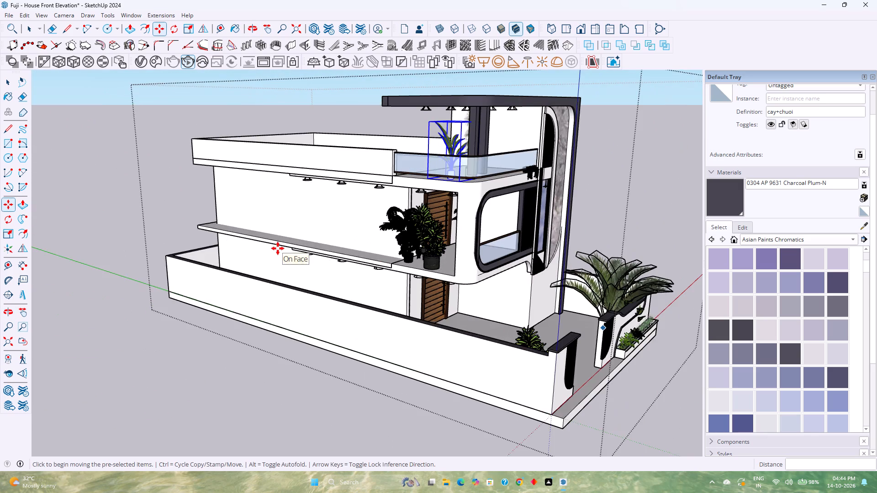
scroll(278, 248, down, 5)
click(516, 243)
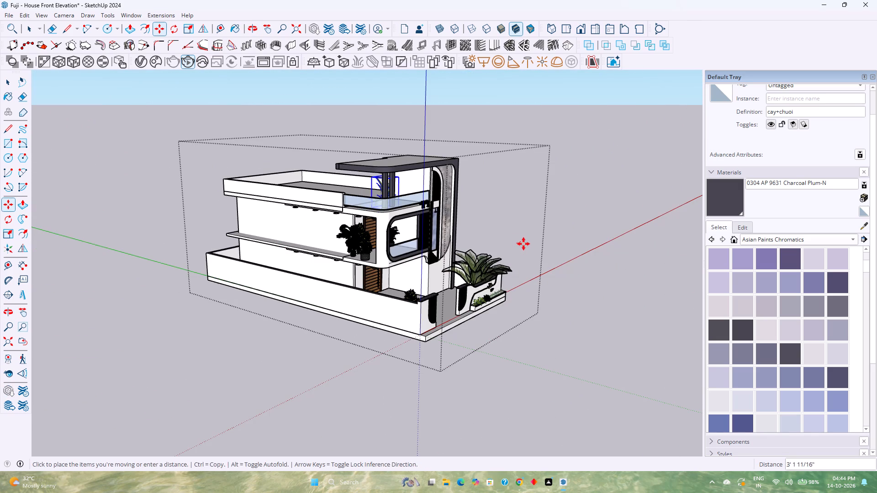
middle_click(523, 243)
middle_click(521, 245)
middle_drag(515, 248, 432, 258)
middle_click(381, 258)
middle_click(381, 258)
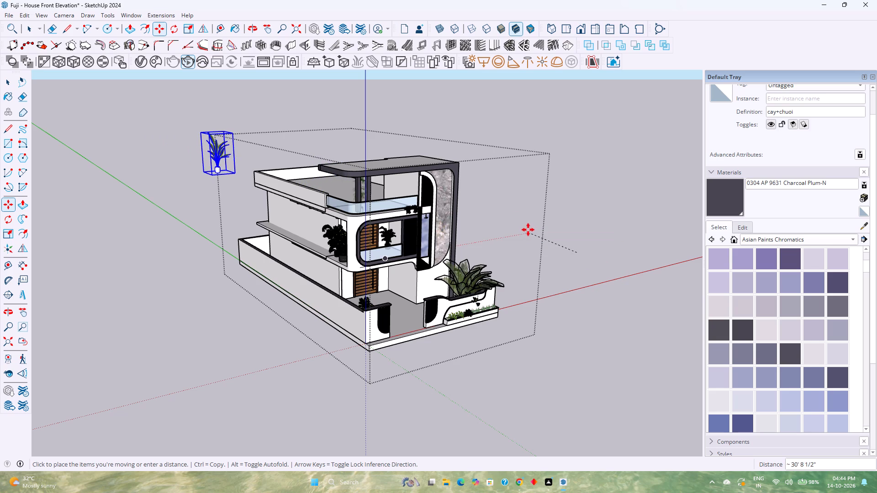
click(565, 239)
Move the broad-leaved plant by its base corner down to the driveway, near the potted plants inside the front boundary wall.
scroll(379, 198, up, 3)
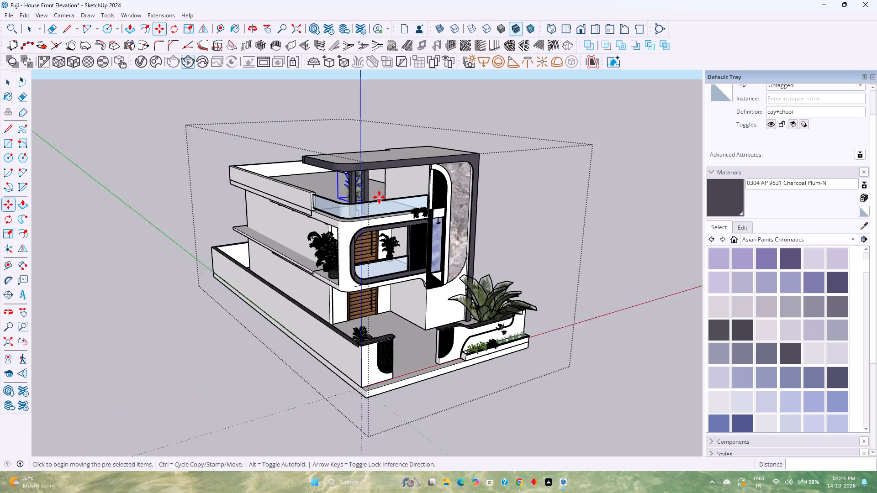
scroll(342, 194, up, 6)
middle_drag(331, 191, 467, 215)
scroll(510, 215, up, 2)
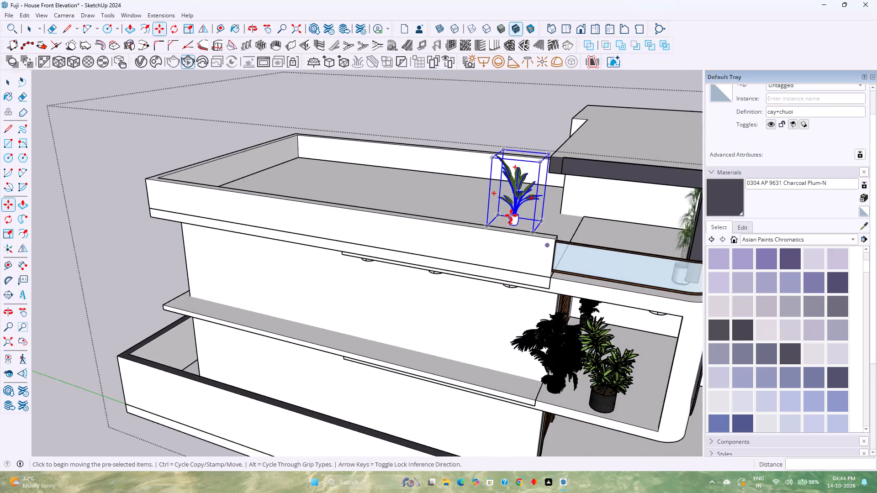
scroll(511, 215, up, 5)
middle_drag(541, 226, 438, 218)
middle_click(437, 218)
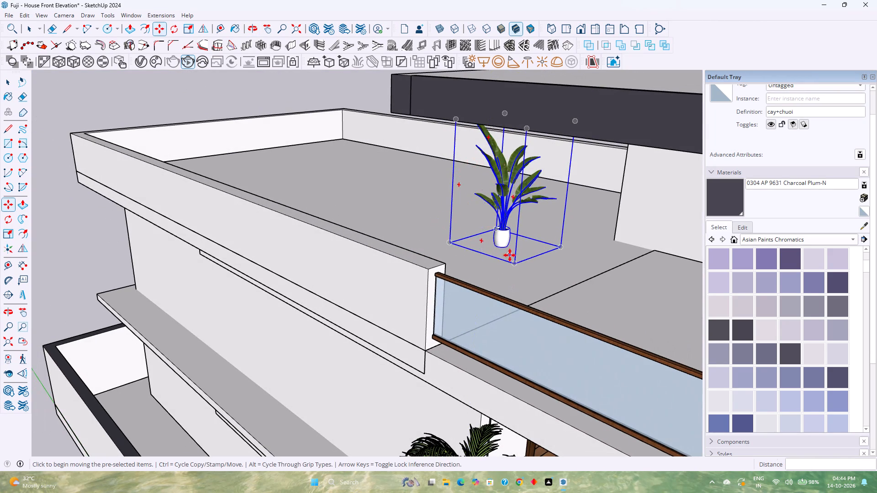
click(514, 260)
scroll(514, 260, down, 10)
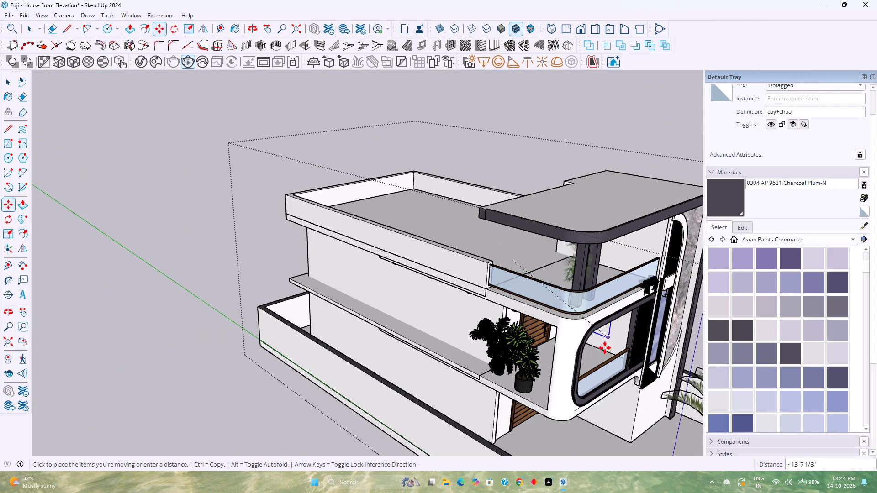
scroll(601, 350, up, 20)
scroll(574, 378, down, 2)
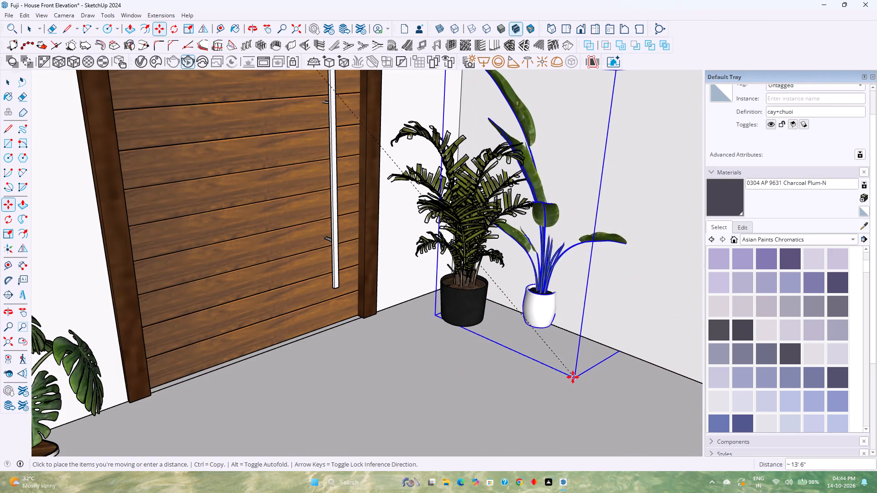
scroll(573, 377, down, 11)
shift+middle_drag(633, 353, 246, 292)
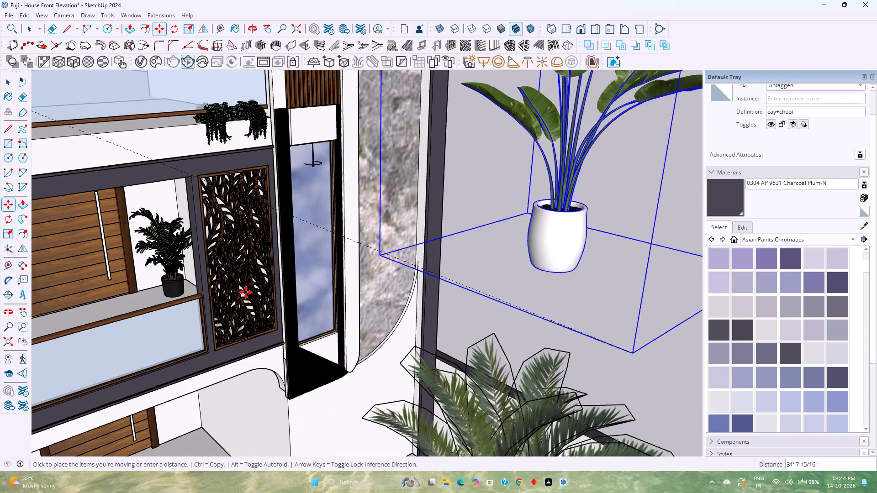
scroll(246, 292, down, 13)
middle_drag(272, 330, 454, 281)
shift+middle_click(455, 281)
middle_drag(462, 285, 439, 300)
middle_click(439, 300)
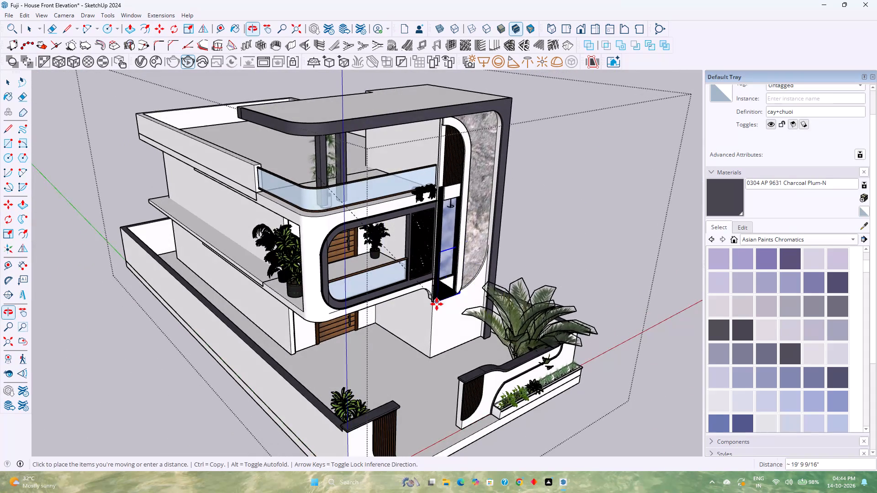
shift+middle_drag(437, 304, 413, 296)
middle_drag(412, 299, 595, 340)
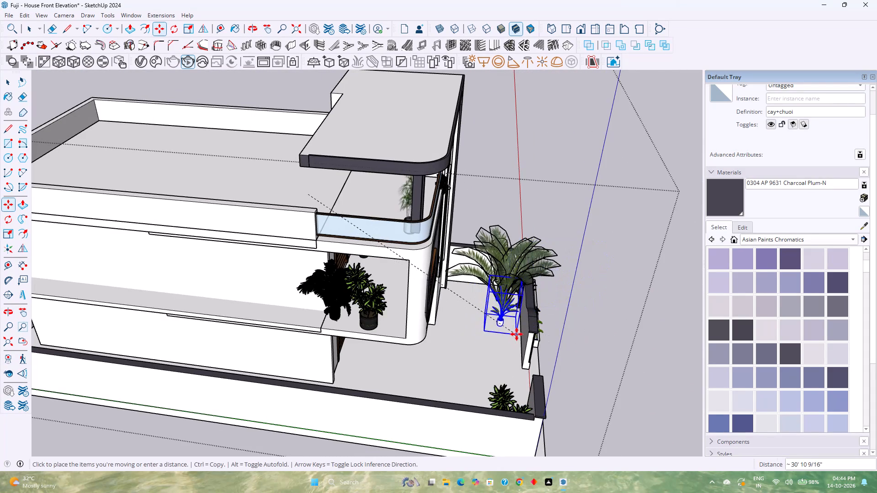
scroll(517, 334, up, 12)
scroll(518, 334, down, 7)
middle_drag(518, 334, 388, 336)
scroll(385, 335, down, 4)
shift+middle_drag(385, 335, 438, 307)
middle_drag(452, 308, 206, 376)
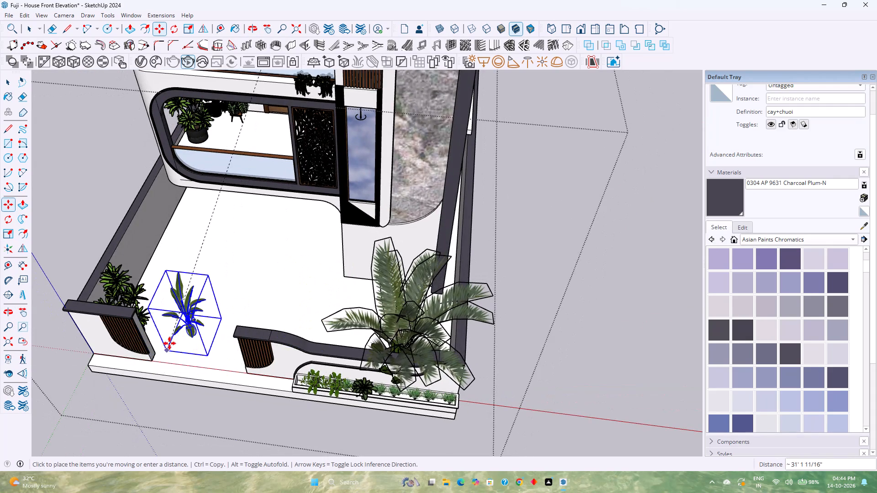
scroll(151, 334, up, 1)
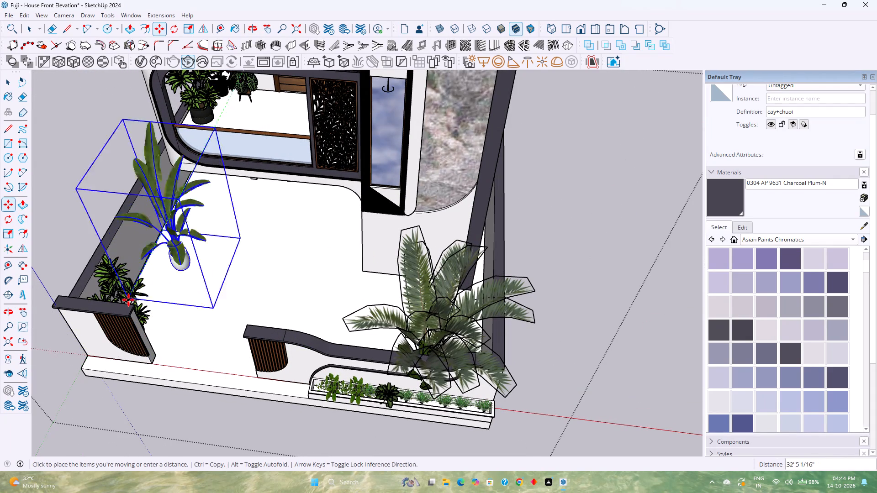
click(153, 292)
Move the broad-leaved plant by its base corner about 3' 3 3/4" across the driveway, beside the dark-potted plant at the side wall.
middle_drag(181, 293, 157, 306)
scroll(182, 293, up, 4)
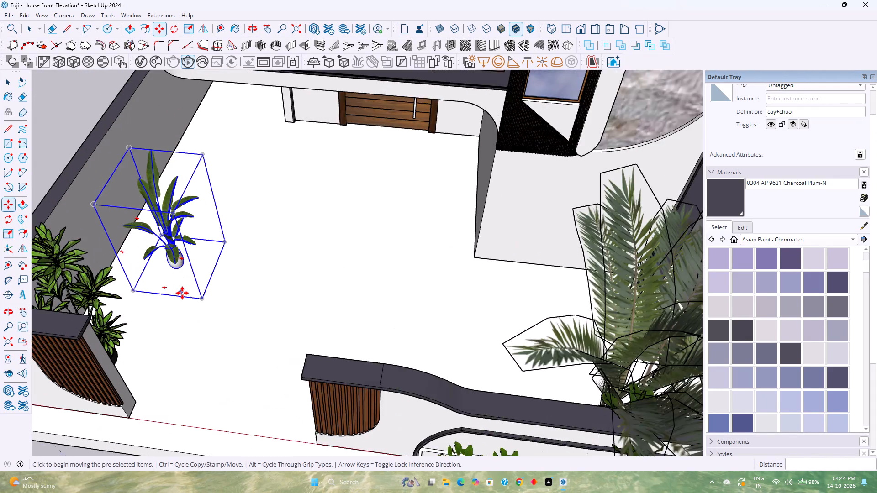
scroll(182, 293, up, 4)
middle_drag(195, 302, 212, 310)
shift+middle_drag(222, 320, 329, 369)
middle_drag(326, 373, 322, 373)
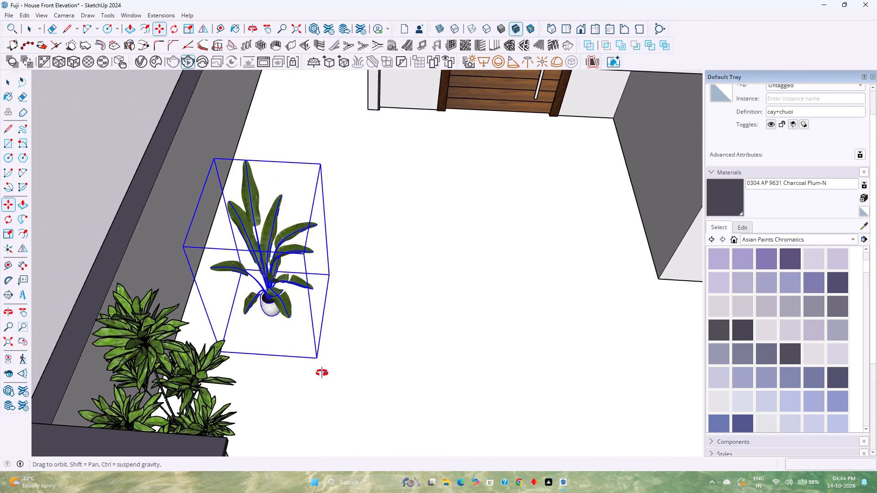
middle_drag(322, 373, 151, 330)
click(286, 325)
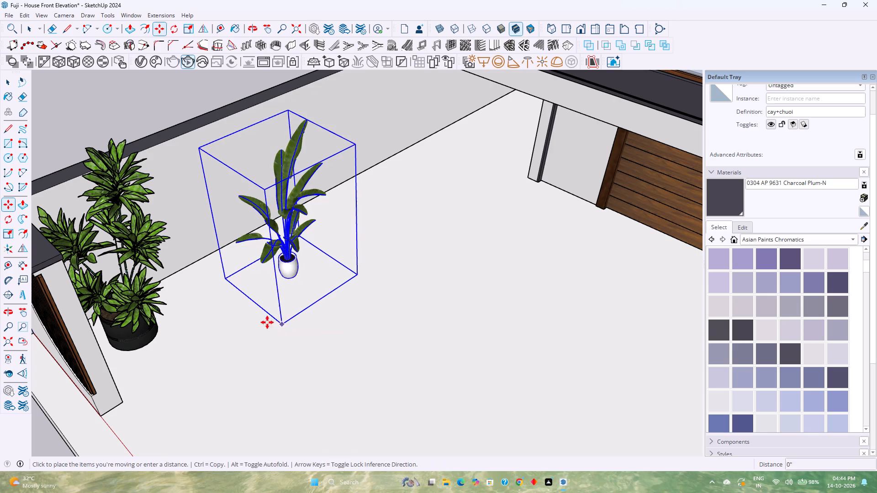
click(190, 335)
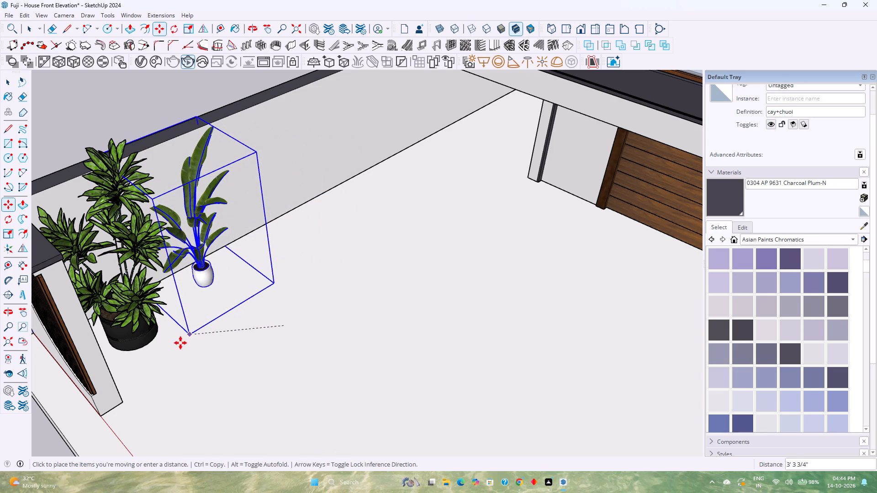
Copy the broad-leaved potted plant by its base corner from the driveway up to the first-floor balcony, about 14' 2 1/8" away.
click(188, 335)
scroll(307, 310, down, 5)
shift+middle_drag(307, 310, 309, 336)
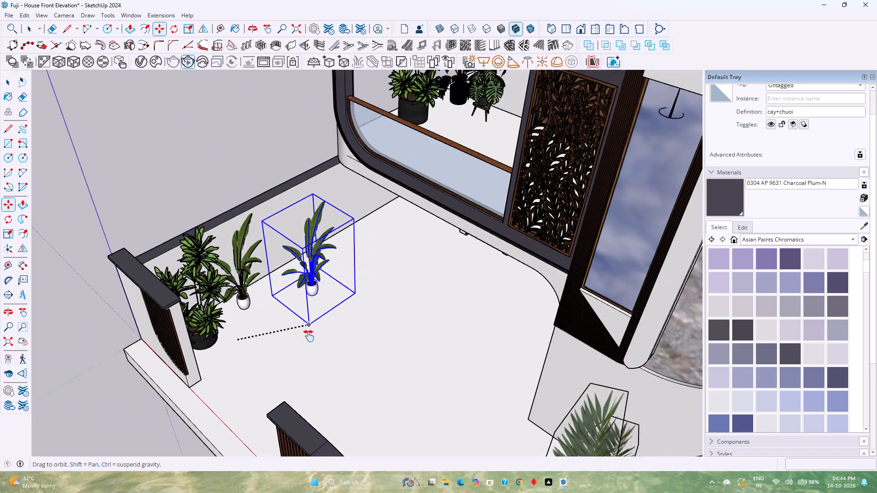
shift+middle_drag(309, 336, 278, 430)
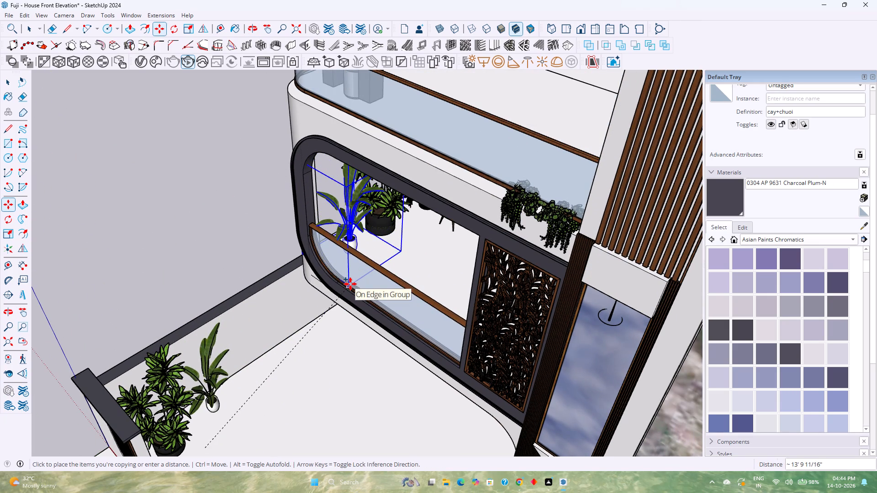
scroll(343, 288, up, 2)
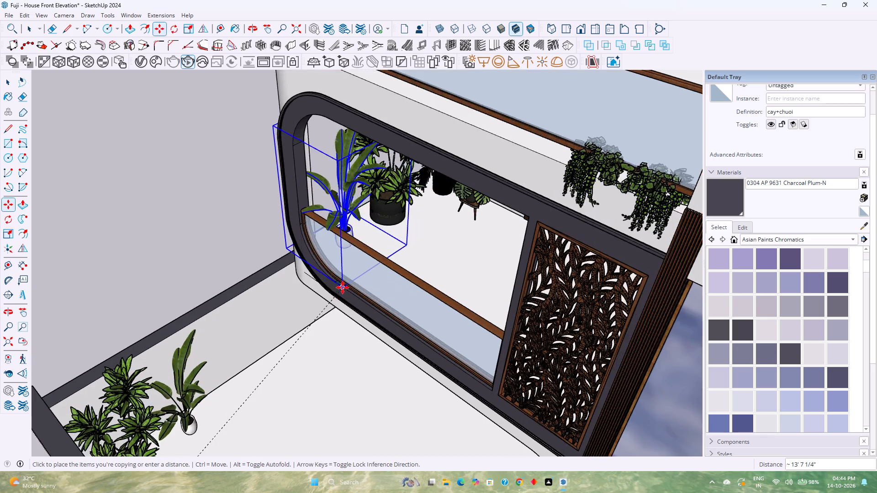
middle_drag(343, 288, 778, 317)
middle_drag(798, 313, 831, 304)
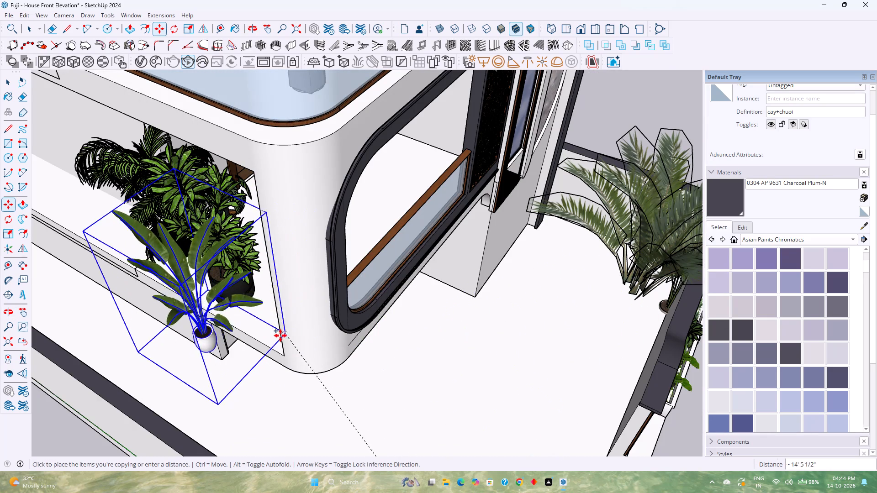
click(271, 335)
Move the copied broad-leaved plant by its base corner about 3' 3 3/4" onto the balcony floor, between the dark-potted plant and the rounded corner.
middle_drag(248, 348, 262, 332)
middle_drag(269, 326, 281, 315)
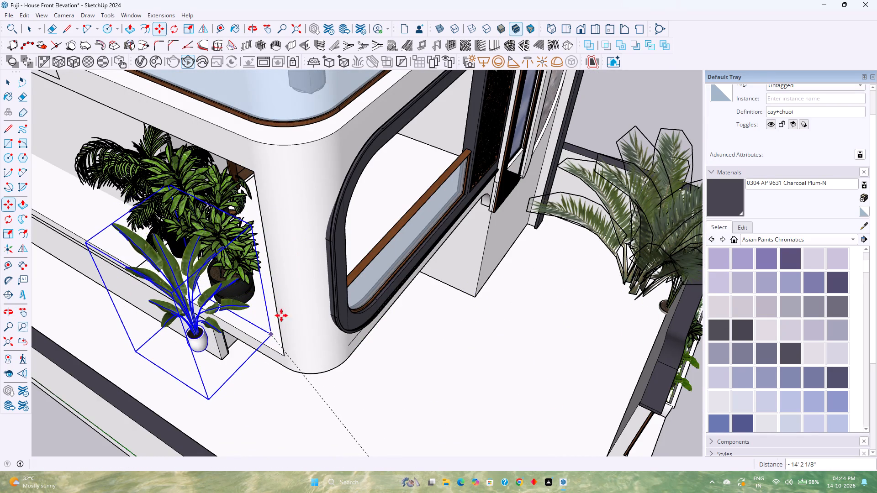
middle_drag(281, 315, 365, 270)
middle_drag(230, 372, 295, 317)
middle_click(301, 314)
middle_drag(316, 303, 318, 312)
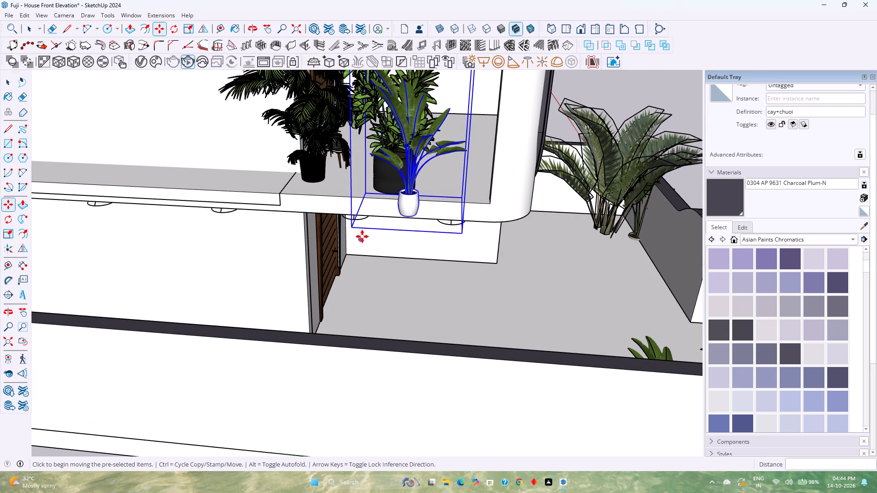
click(353, 231)
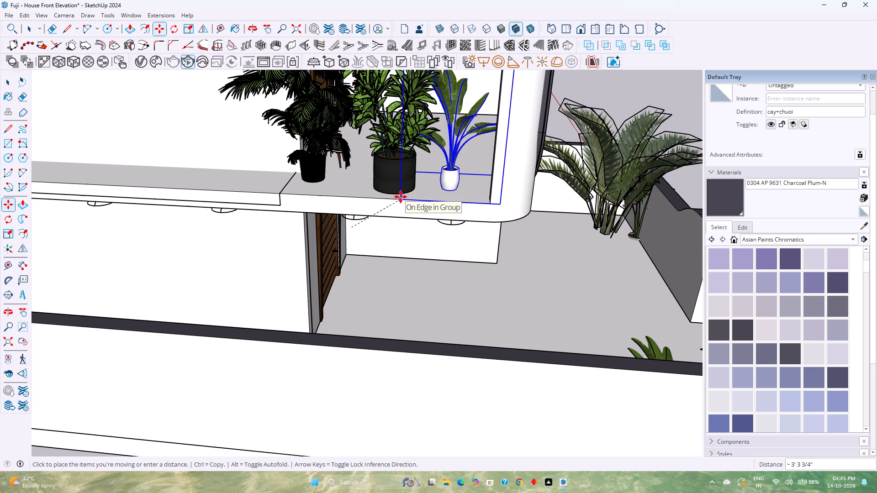
click(401, 197)
scroll(472, 236, up, 3)
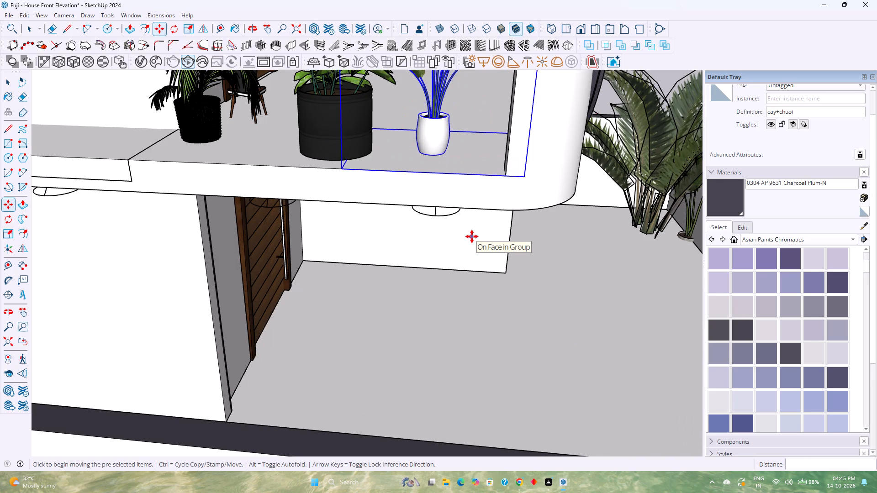
middle_drag(472, 236, 407, 309)
scroll(407, 309, down, 3)
middle_drag(407, 309, 226, 318)
scroll(226, 318, up, 1)
scroll(226, 318, down, 2)
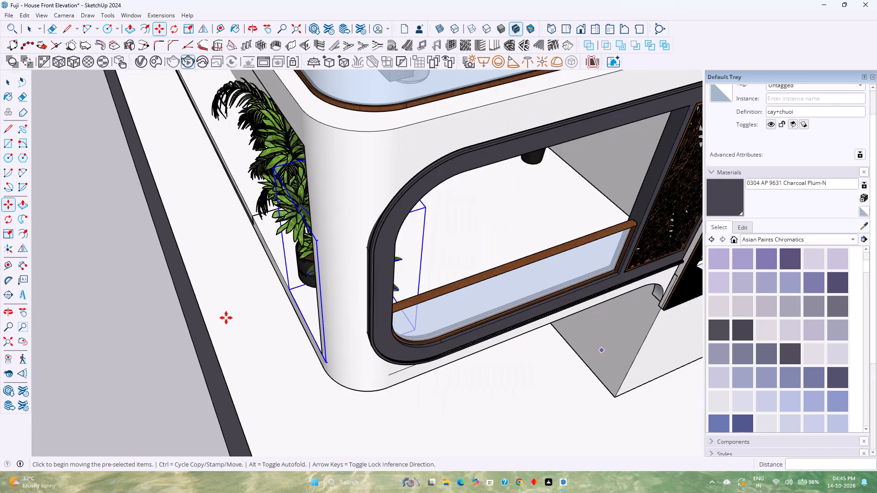
scroll(297, 320, down, 5)
key(space)
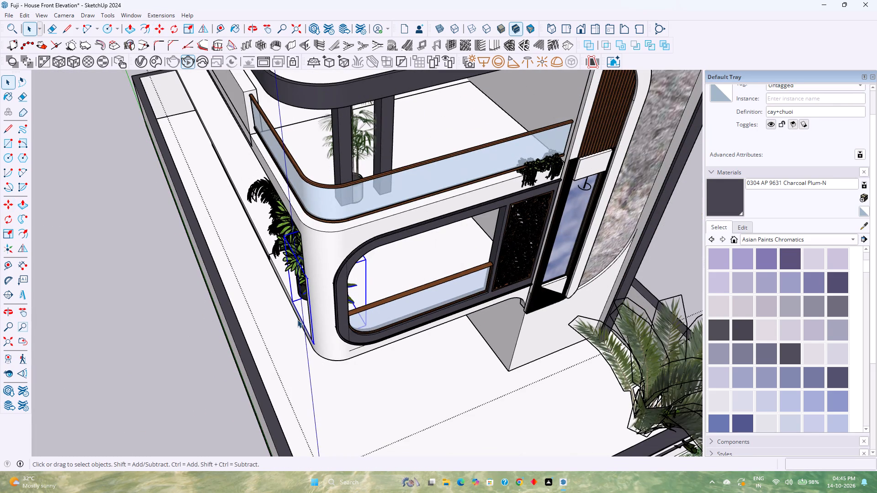
Copy the balcony's broad-leaved plant by its base corner about 9' 10 5/16" up to the upper terrace, beside the potted palm near the glass railing.
scroll(297, 320, down, 3)
middle_drag(297, 320, 523, 292)
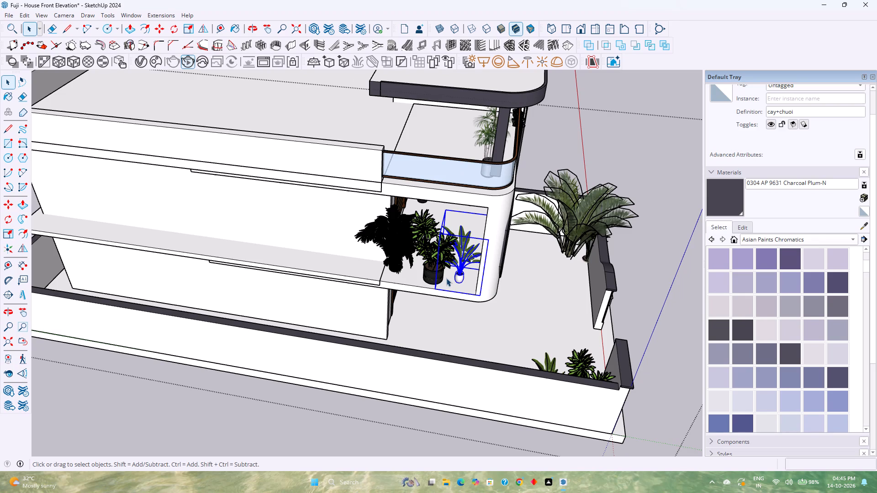
key(m)
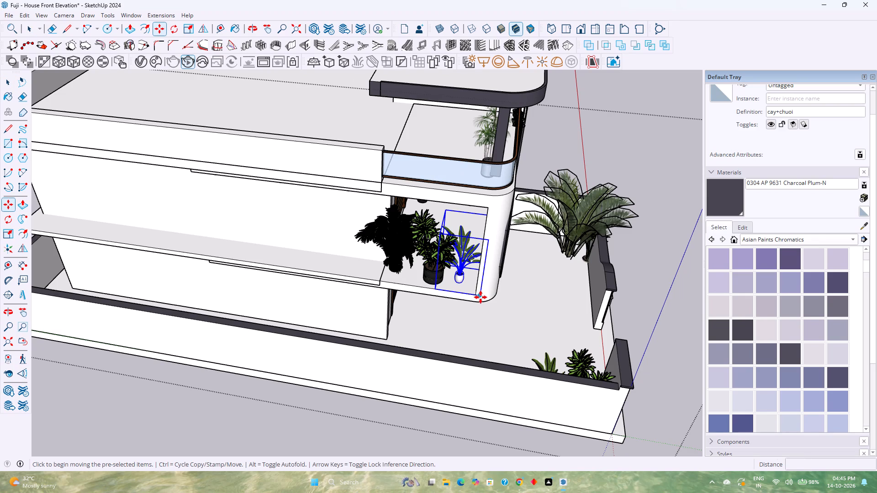
click(481, 297)
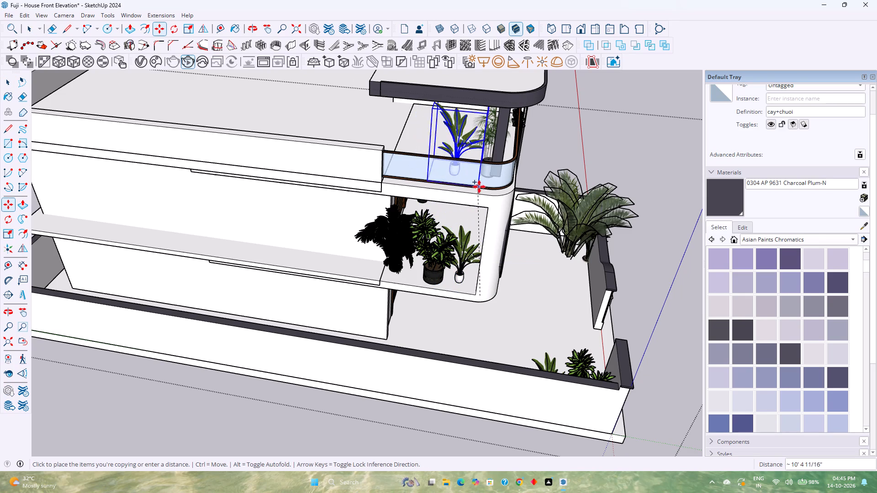
middle_drag(478, 173, 779, 267)
shift+middle_drag(549, 253, 518, 375)
middle_drag(431, 370, 520, 305)
shift+middle_drag(522, 304, 528, 391)
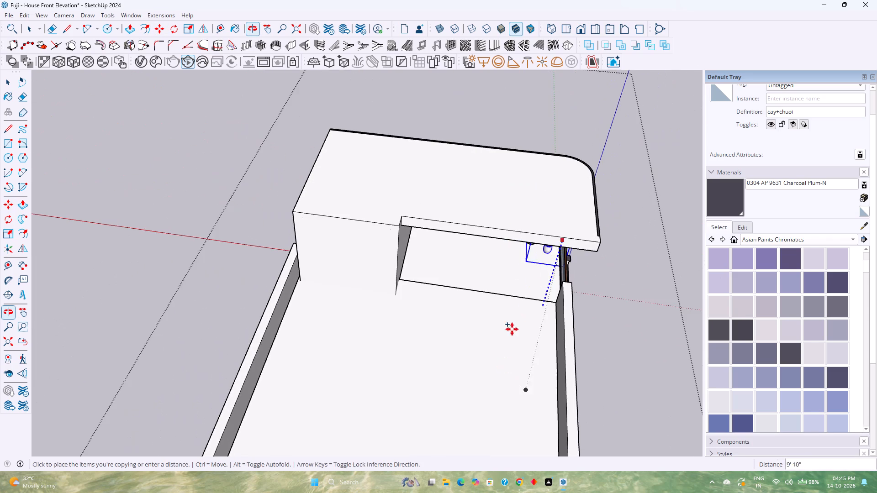
scroll(536, 276, up, 19)
middle_drag(536, 276, 570, 243)
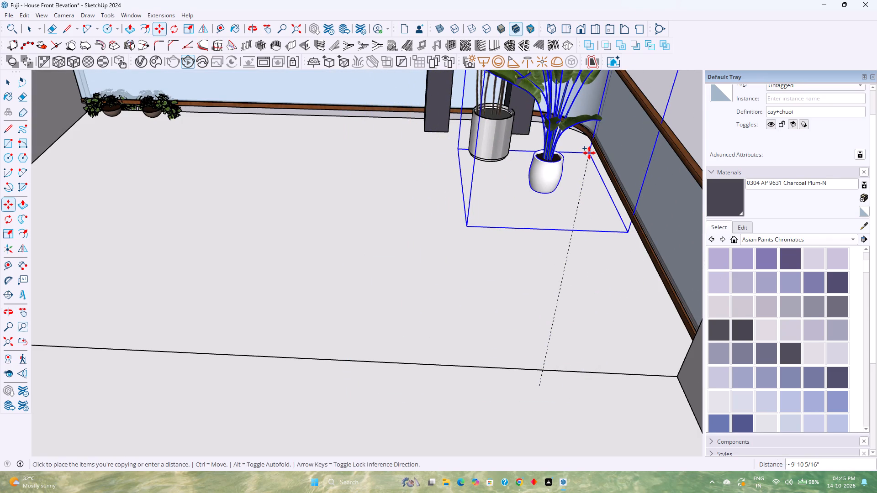
click(589, 153)
middle_drag(530, 273, 379, 299)
scroll(377, 300, down, 7)
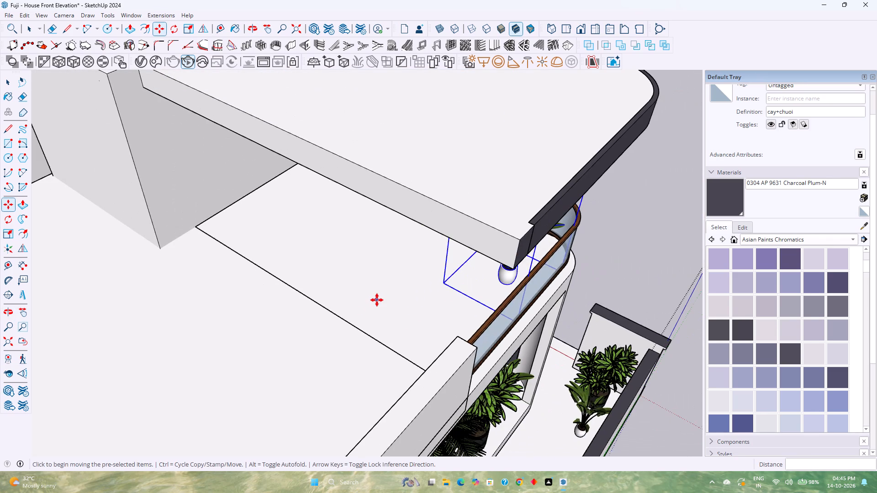
key(space)
Examine the broad-leaved plant's placement beside the columns and palm from outside the terrace's curved glass railing.
middle_drag(427, 330, 327, 328)
middle_drag(305, 322, 259, 303)
scroll(300, 295, up, 1)
middle_drag(329, 340, 304, 314)
middle_drag(359, 331, 210, 326)
middle_click(210, 326)
scroll(210, 325, up, 1)
scroll(213, 297, down, 1)
middle_drag(338, 330, 201, 337)
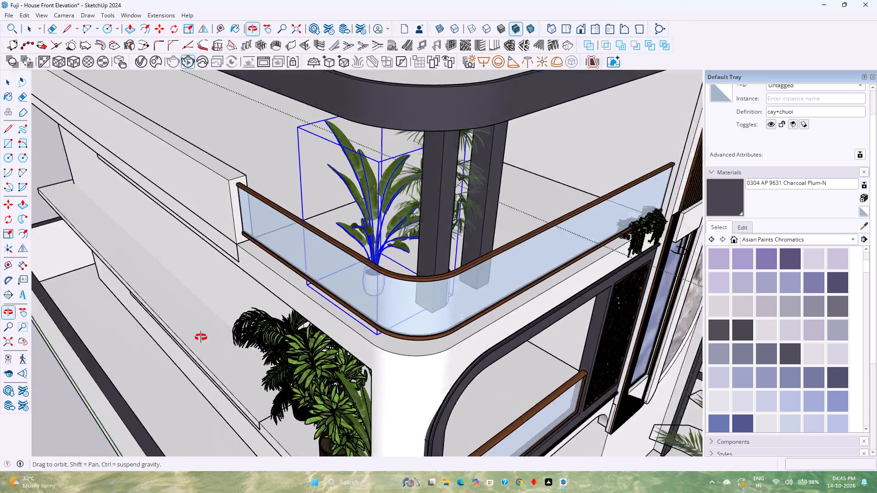
middle_drag(201, 337, 108, 345)
scroll(291, 337, up, 2)
scroll(320, 362, up, 3)
scroll(320, 362, down, 4)
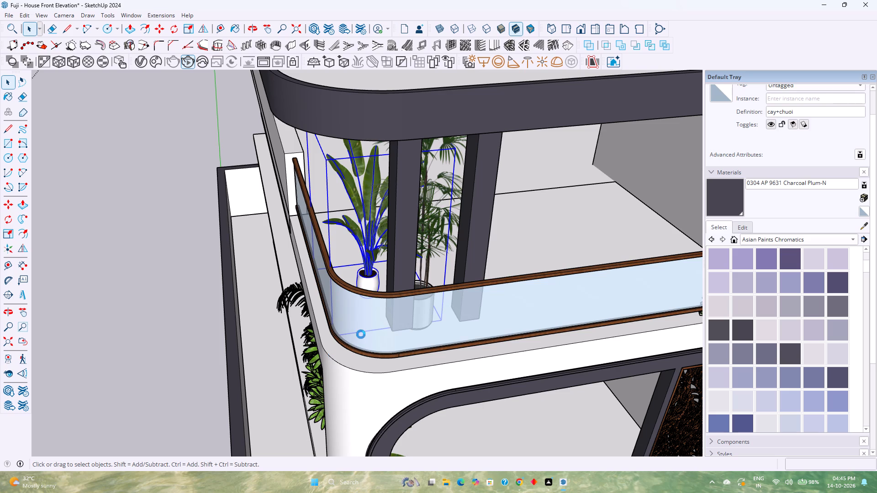
scroll(300, 347, down, 4)
scroll(300, 347, up, 4)
scroll(300, 347, down, 4)
scroll(300, 347, up, 2)
click(158, 346)
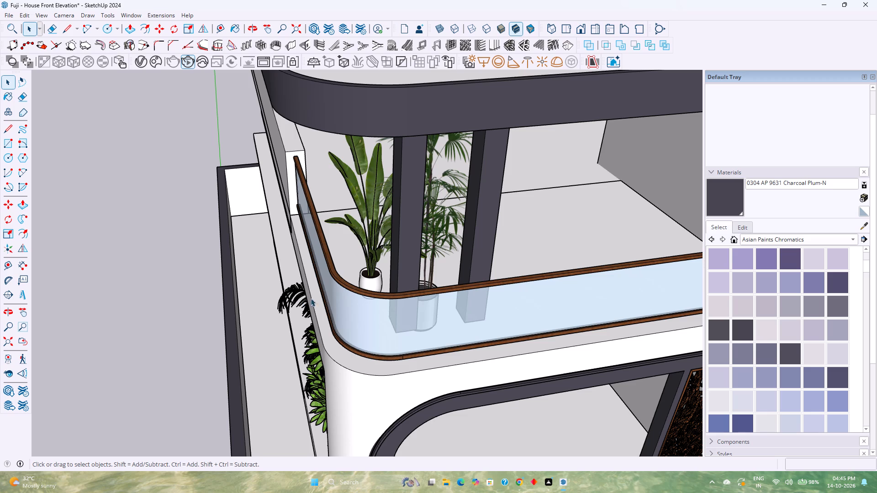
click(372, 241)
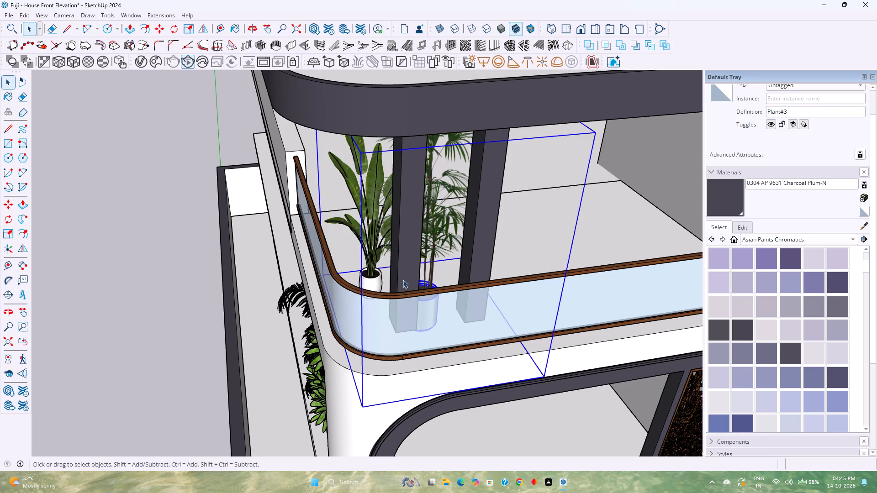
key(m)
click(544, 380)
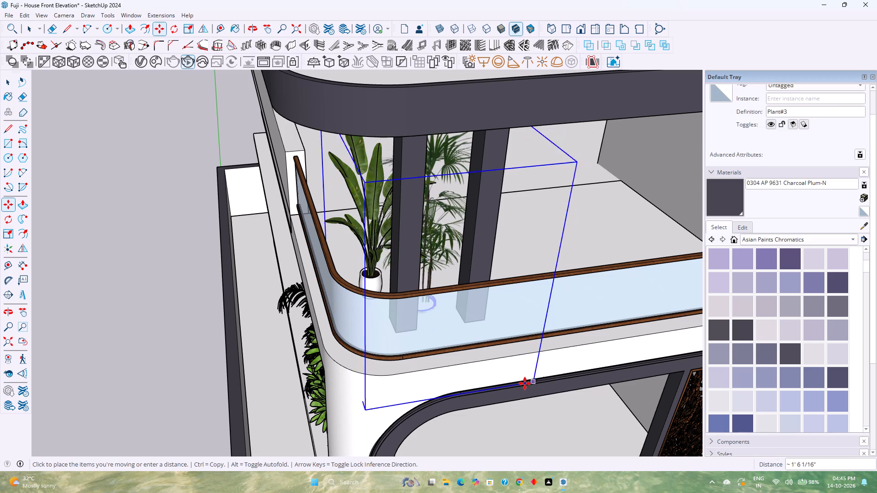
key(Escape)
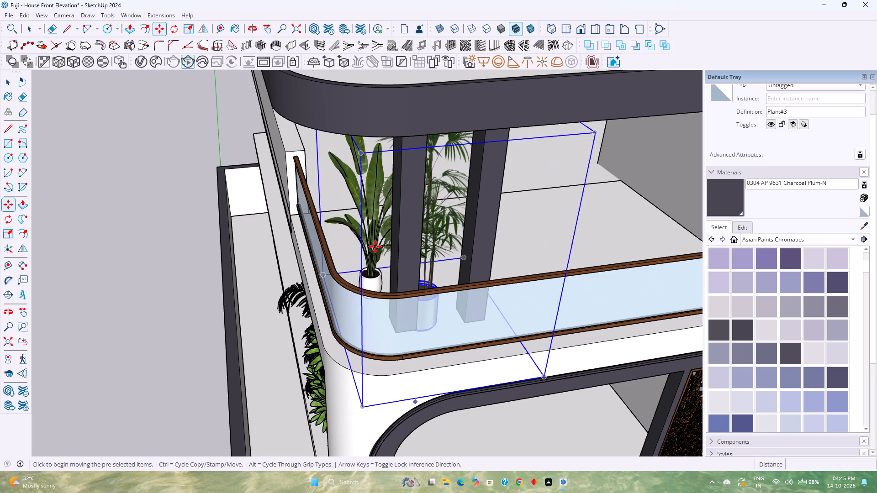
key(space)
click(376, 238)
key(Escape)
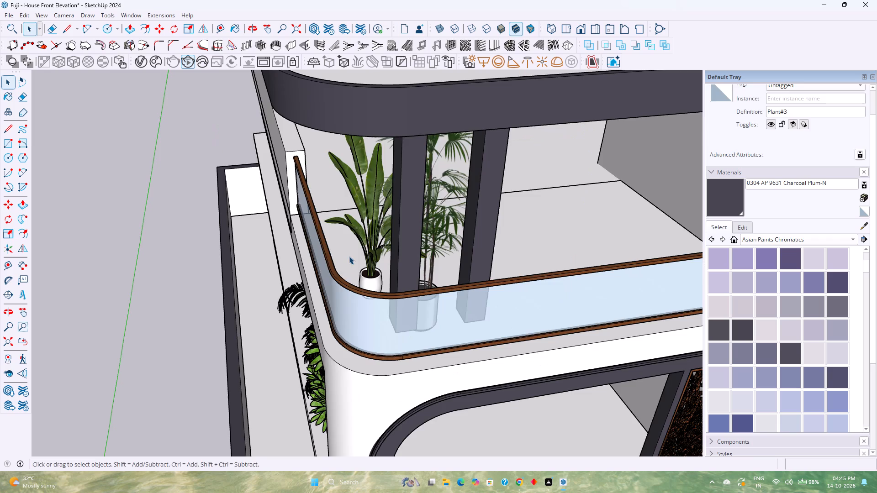
Move the upper terrace's broad-leaved plant by its base corner about 7 1/2" toward the side railing, away from the columns.
middle_drag(350, 257, 437, 270)
click(403, 240)
double_click(395, 246)
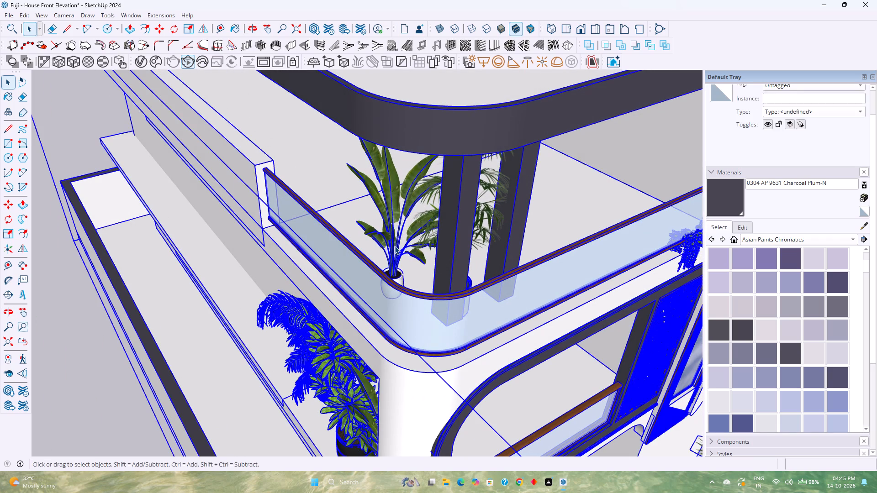
click(392, 239)
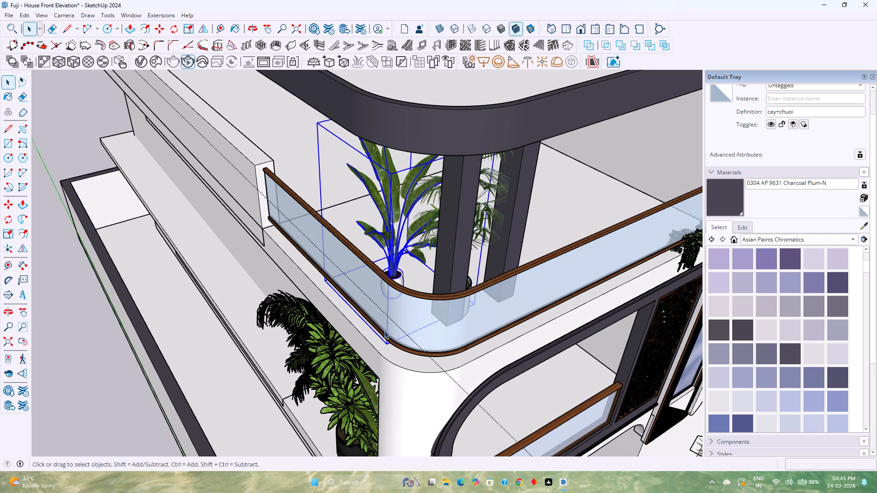
key(m)
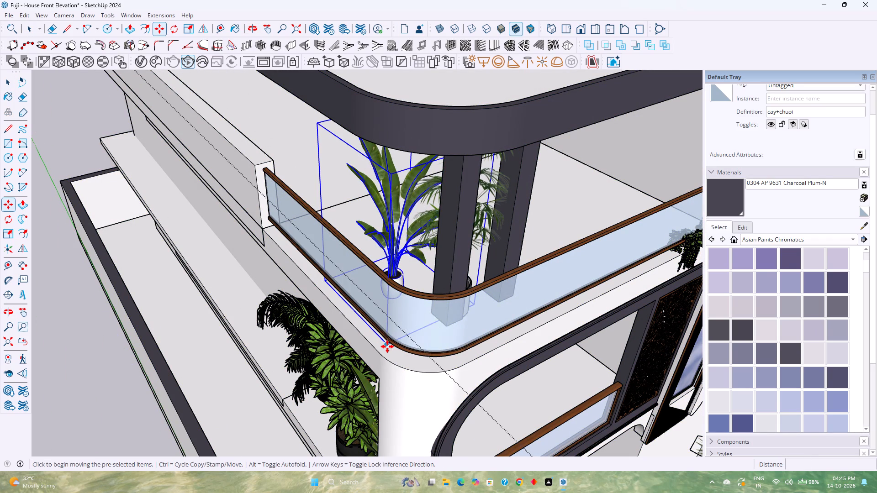
scroll(387, 346, up, 4)
click(387, 346)
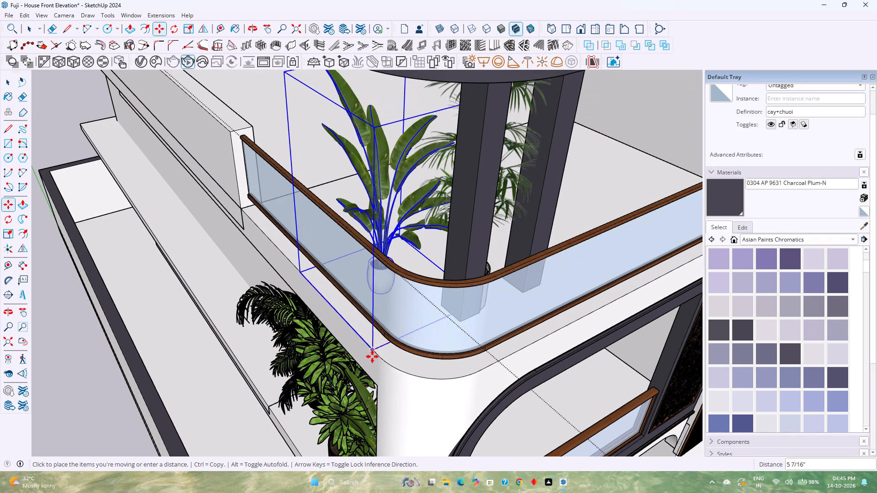
click(368, 358)
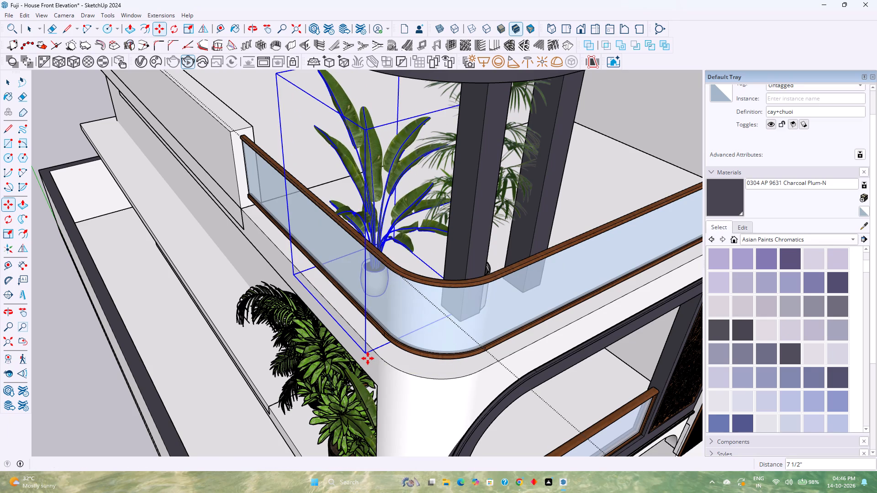
key(space)
Examine the upper terrace planting and the whole front elevation from several angles and from farther back.
scroll(407, 341, down, 5)
scroll(454, 352, down, 1)
middle_drag(453, 352, 354, 337)
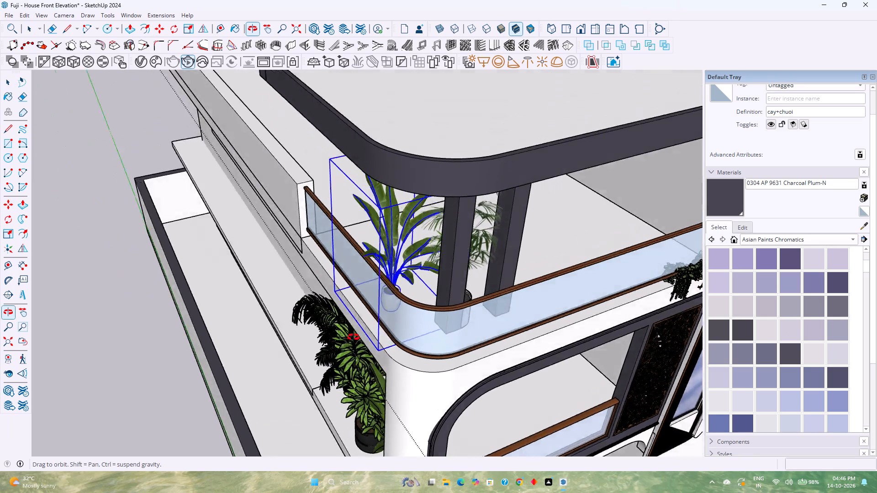
middle_drag(354, 337, 341, 281)
key(Escape)
scroll(413, 323, down, 3)
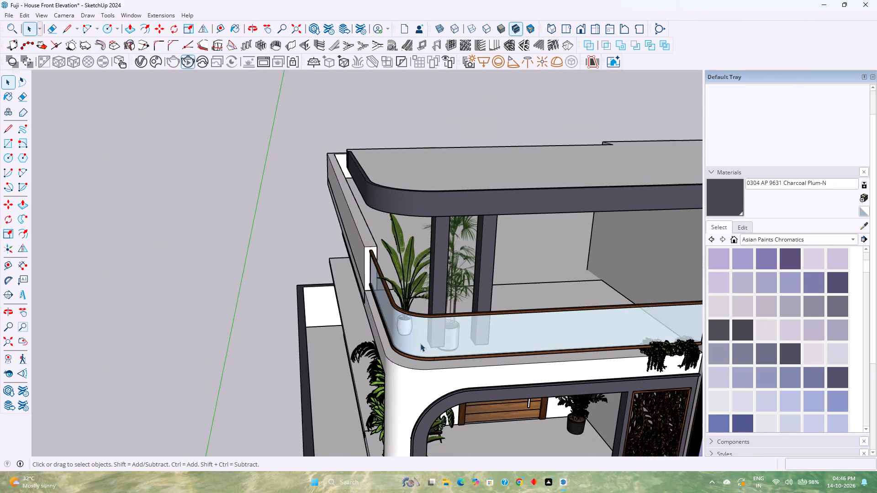
middle_drag(422, 347, 380, 292)
middle_click(375, 288)
scroll(375, 285, down, 2)
middle_drag(479, 344, 428, 315)
scroll(428, 315, down, 3)
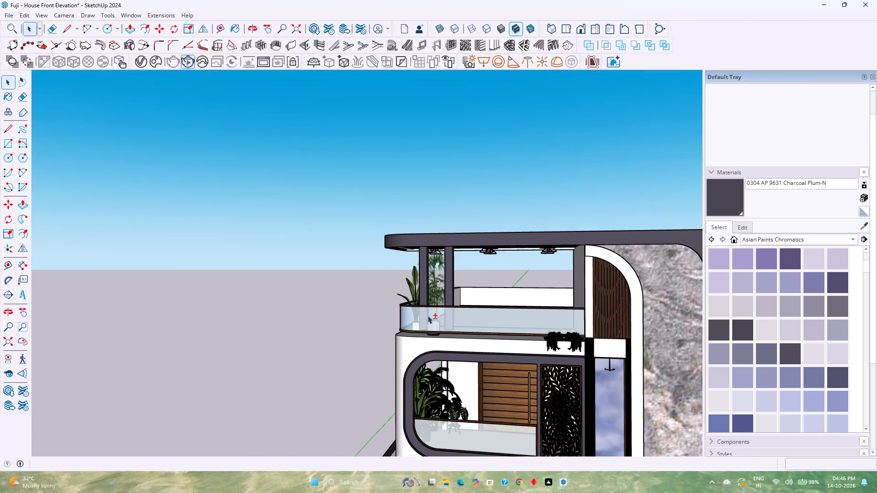
shift+middle_drag(452, 325, 369, 304)
middle_drag(369, 304, 440, 288)
middle_drag(520, 300, 427, 296)
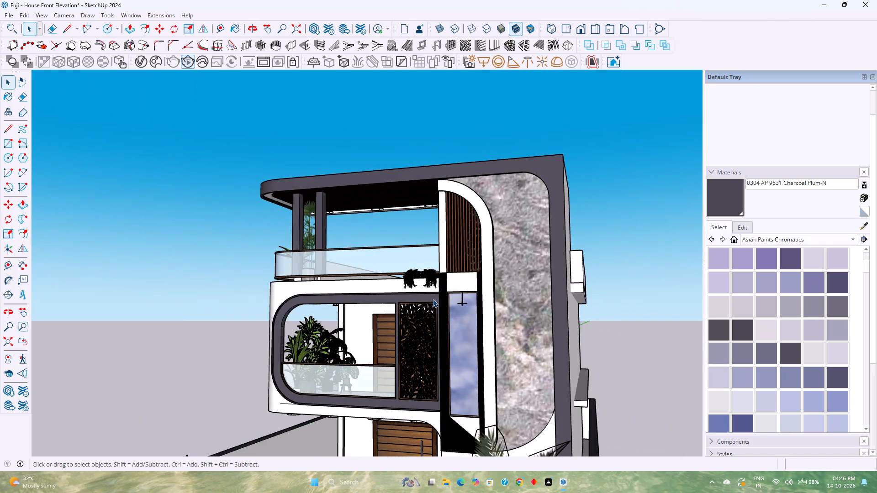
scroll(433, 299, down, 5)
middle_drag(433, 299, 513, 312)
shift+middle_drag(545, 316, 537, 314)
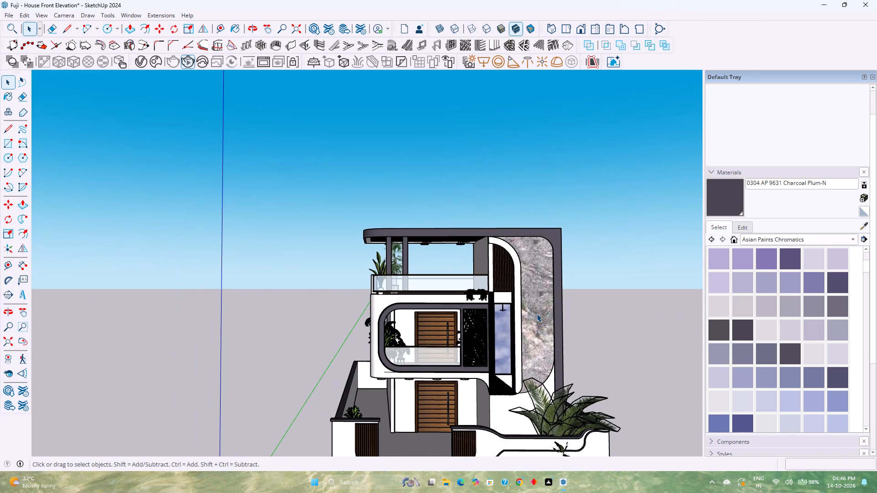
scroll(537, 314, down, 4)
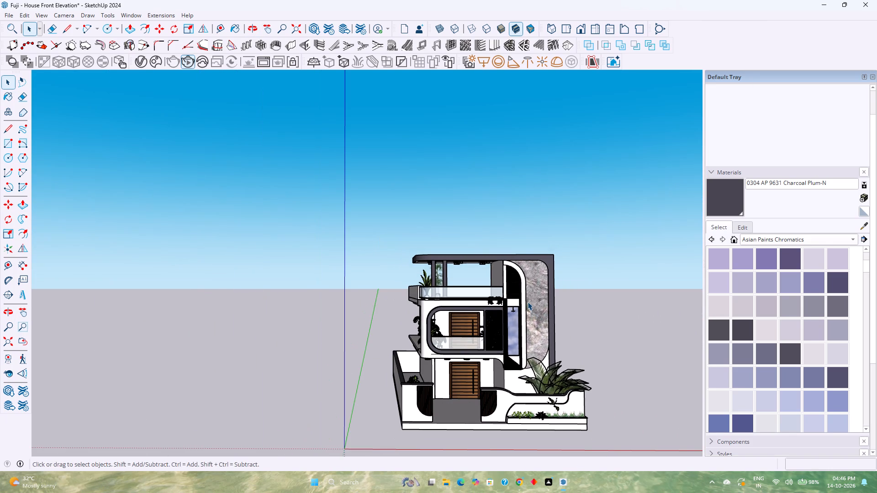
middle_drag(523, 318, 535, 319)
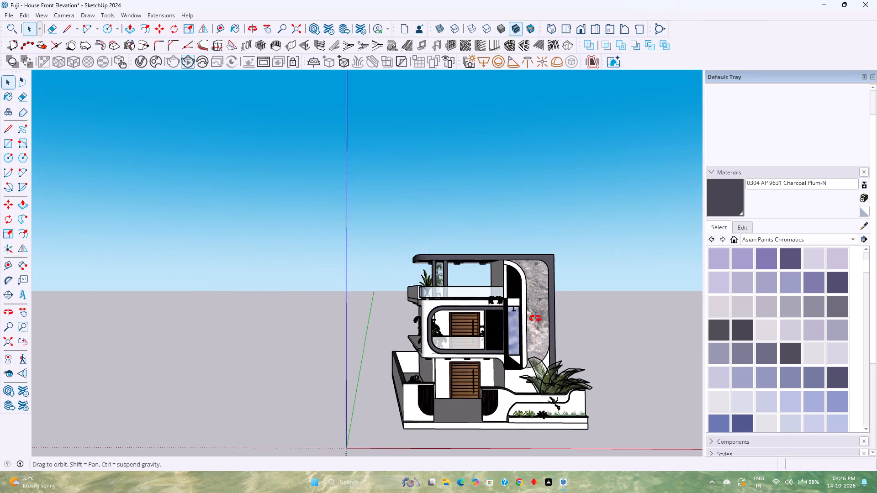
Examine the house from the rear and side, closing in on the upper terrace floor behind the glass railing.
middle_drag(535, 319, 696, 369)
middle_drag(383, 370, 739, 386)
scroll(456, 270, up, 4)
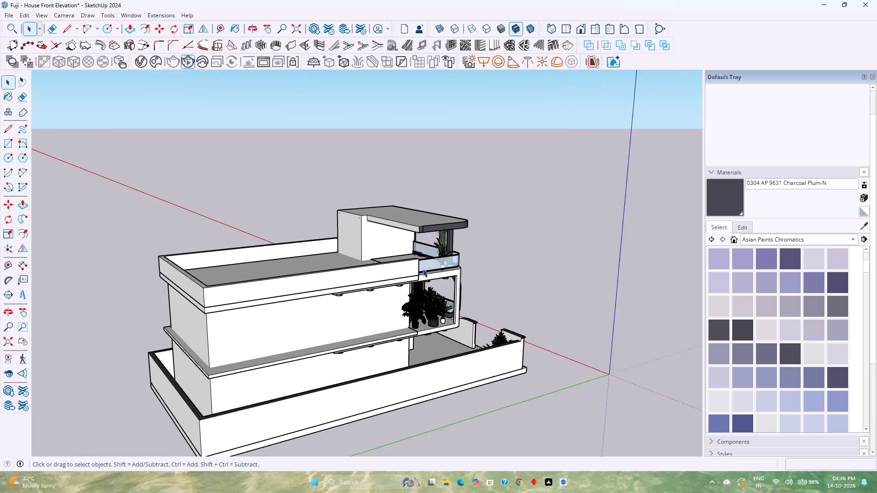
scroll(423, 269, up, 5)
middle_drag(409, 274, 485, 349)
middle_click(485, 349)
scroll(459, 313, up, 3)
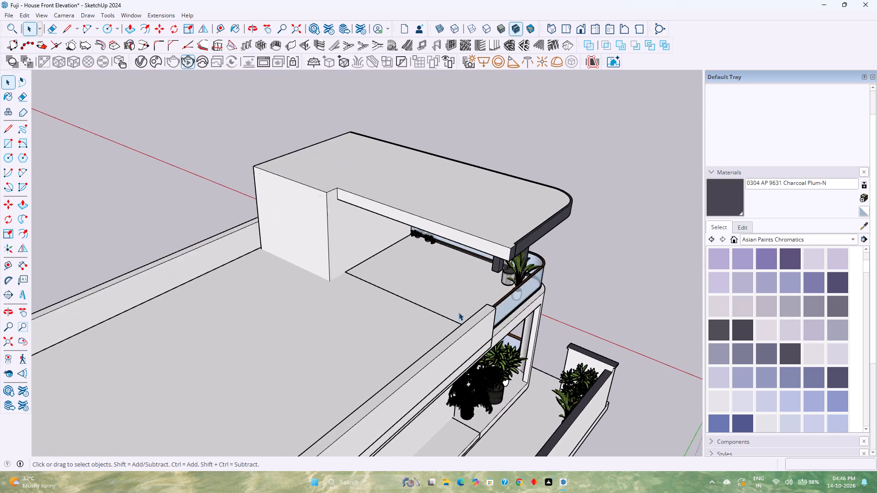
middle_drag(437, 312, 465, 280)
scroll(461, 252, up, 9)
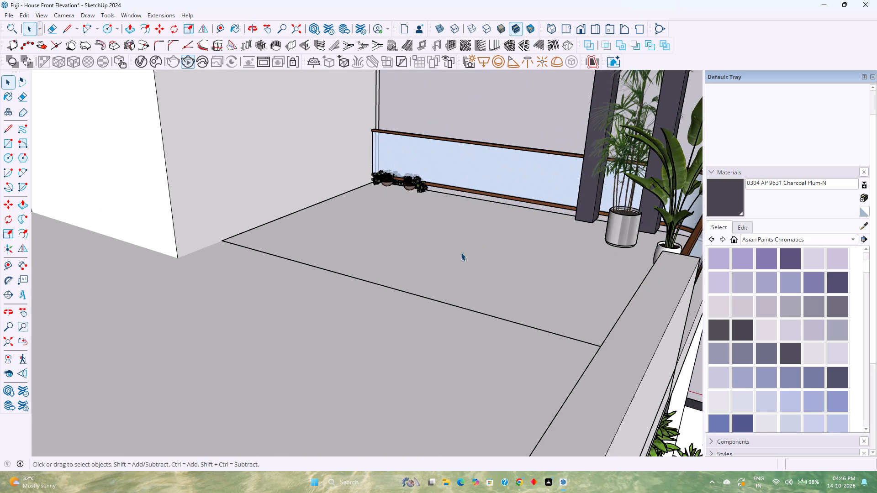
Open 3D Warehouse and browse the model results for Plants.
click(132, 13)
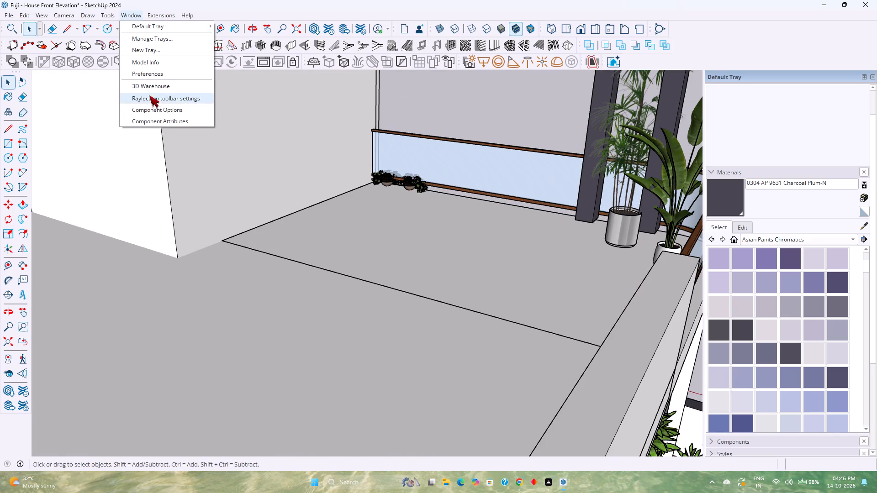
click(149, 85)
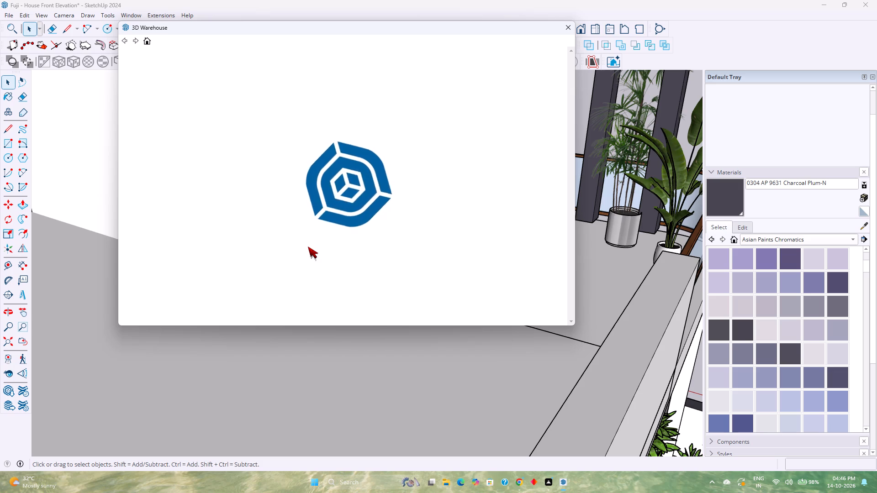
scroll(308, 246, down, 1)
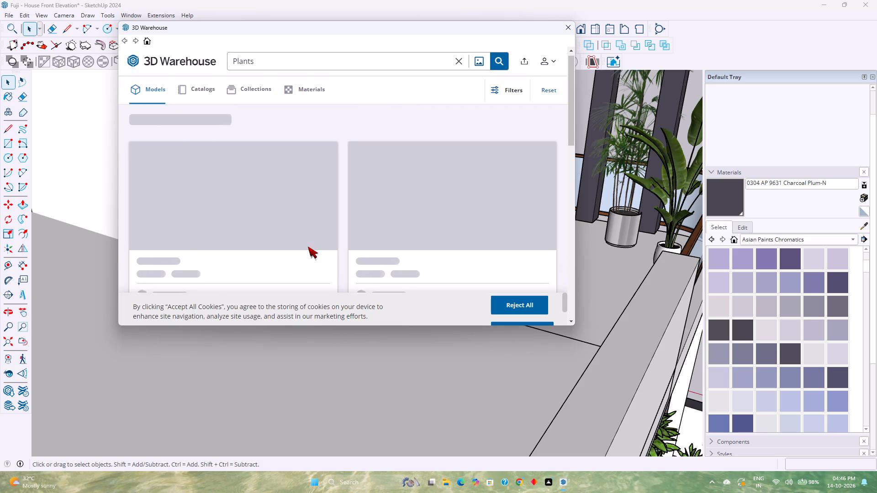
scroll(308, 246, down, 2)
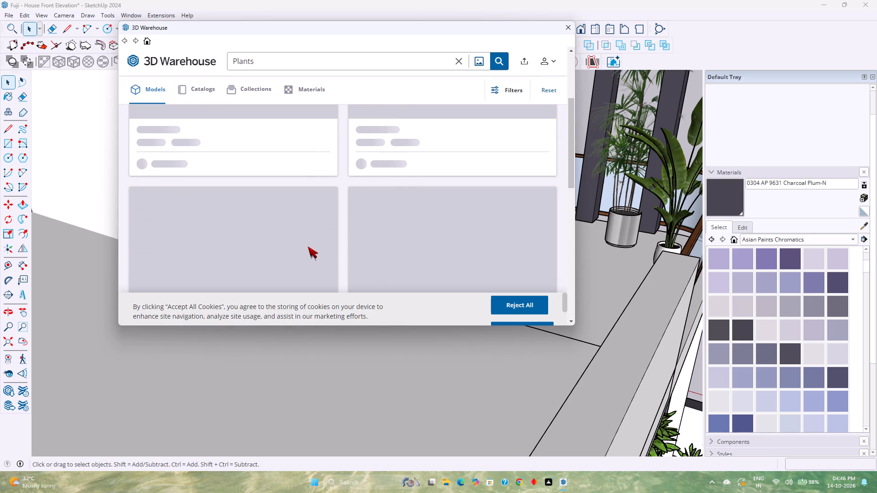
scroll(308, 246, down, 2)
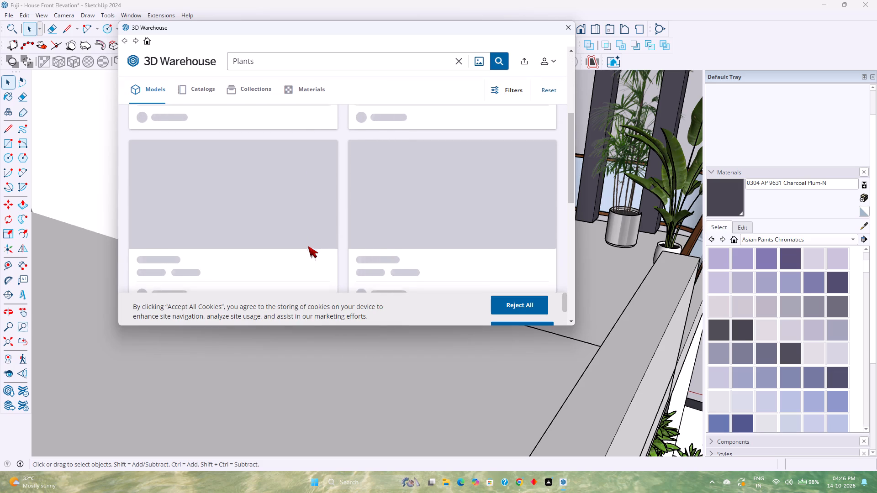
scroll(308, 246, down, 4)
scroll(308, 246, up, 3)
scroll(308, 246, down, 3)
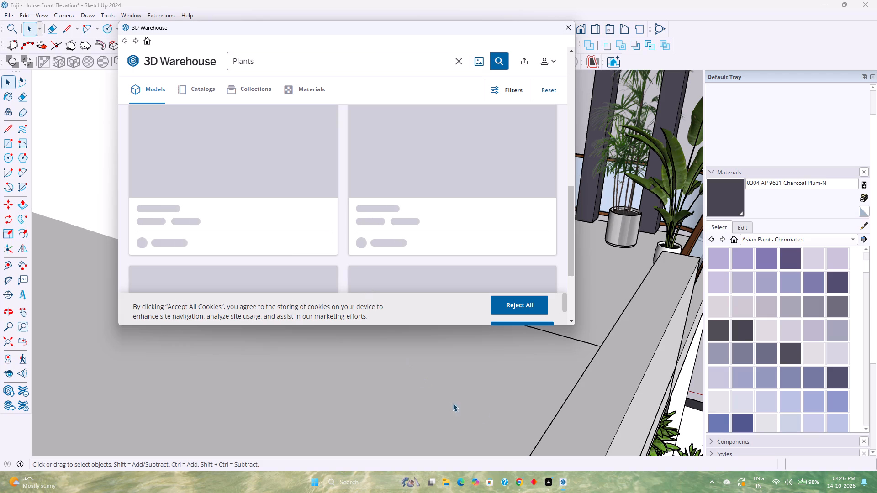
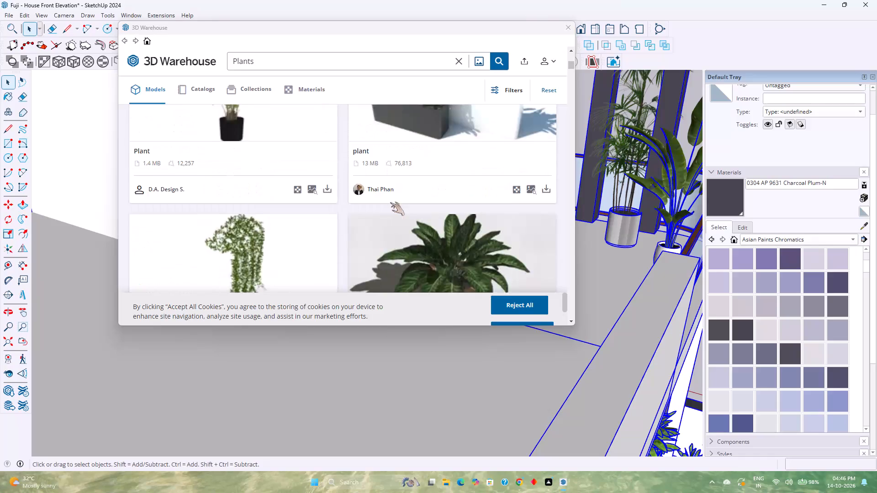
Load the 17 MB Plants model with five potted plants from the 3D Warehouse results directly into the model.
scroll(390, 202, up, 3)
scroll(390, 202, down, 2)
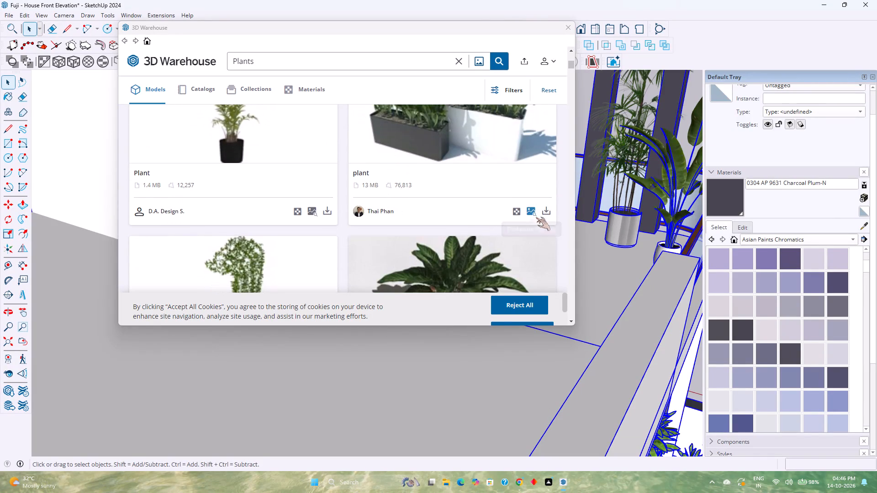
scroll(380, 232, down, 6)
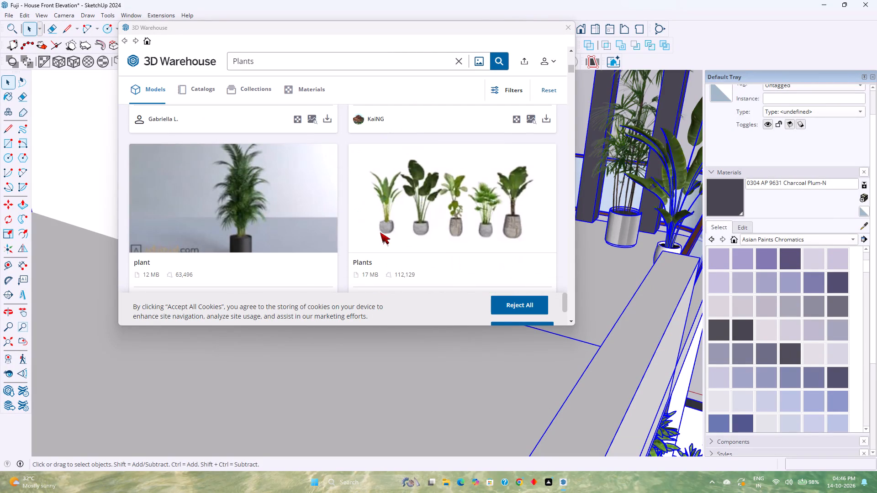
scroll(380, 232, down, 3)
scroll(380, 232, up, 3)
scroll(380, 232, down, 2)
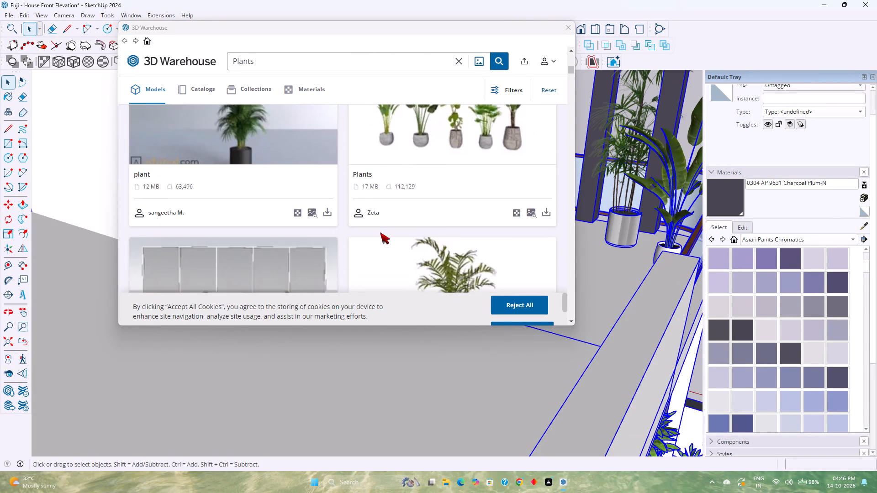
click(549, 210)
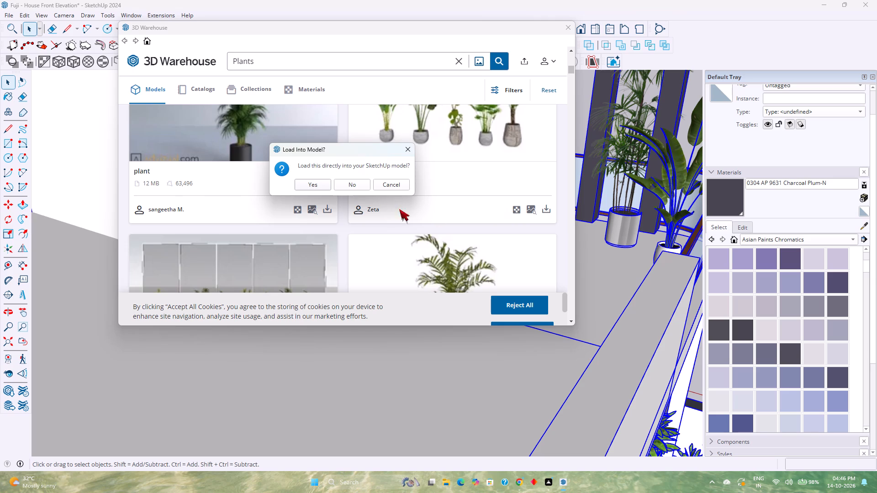
click(316, 186)
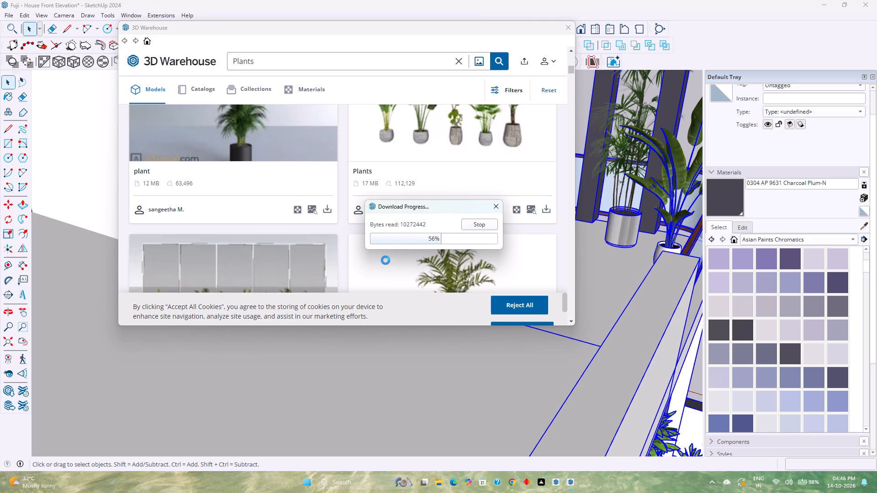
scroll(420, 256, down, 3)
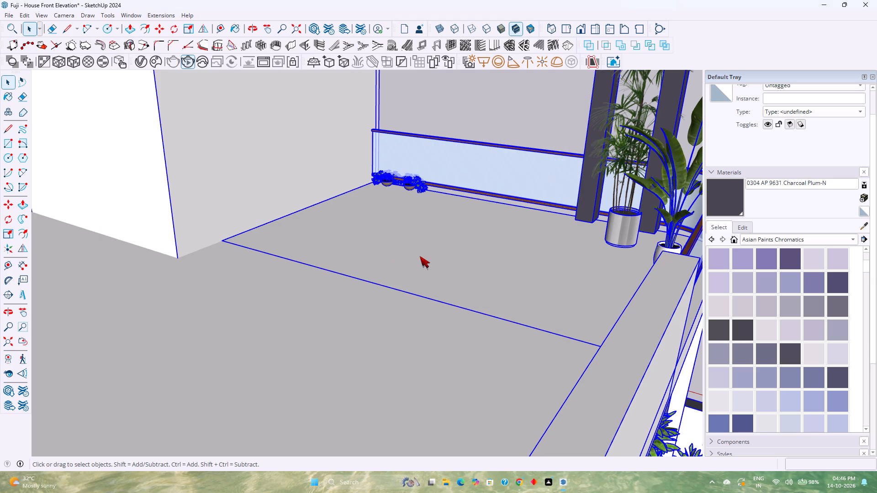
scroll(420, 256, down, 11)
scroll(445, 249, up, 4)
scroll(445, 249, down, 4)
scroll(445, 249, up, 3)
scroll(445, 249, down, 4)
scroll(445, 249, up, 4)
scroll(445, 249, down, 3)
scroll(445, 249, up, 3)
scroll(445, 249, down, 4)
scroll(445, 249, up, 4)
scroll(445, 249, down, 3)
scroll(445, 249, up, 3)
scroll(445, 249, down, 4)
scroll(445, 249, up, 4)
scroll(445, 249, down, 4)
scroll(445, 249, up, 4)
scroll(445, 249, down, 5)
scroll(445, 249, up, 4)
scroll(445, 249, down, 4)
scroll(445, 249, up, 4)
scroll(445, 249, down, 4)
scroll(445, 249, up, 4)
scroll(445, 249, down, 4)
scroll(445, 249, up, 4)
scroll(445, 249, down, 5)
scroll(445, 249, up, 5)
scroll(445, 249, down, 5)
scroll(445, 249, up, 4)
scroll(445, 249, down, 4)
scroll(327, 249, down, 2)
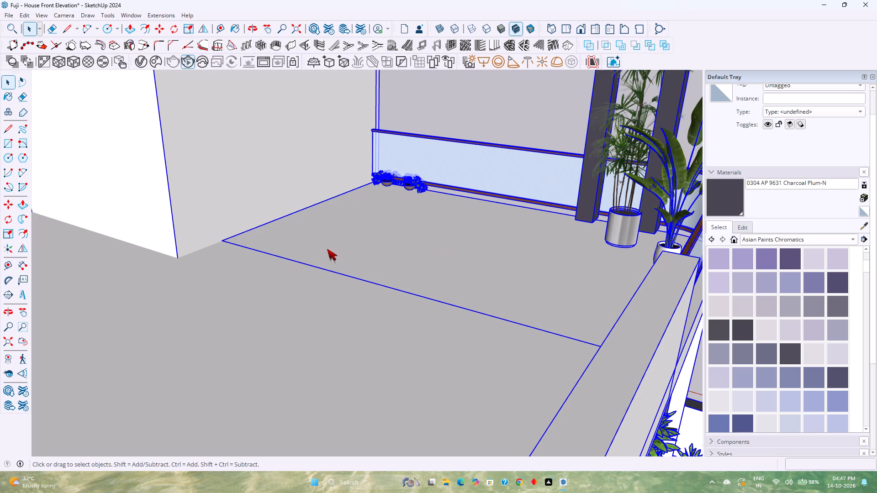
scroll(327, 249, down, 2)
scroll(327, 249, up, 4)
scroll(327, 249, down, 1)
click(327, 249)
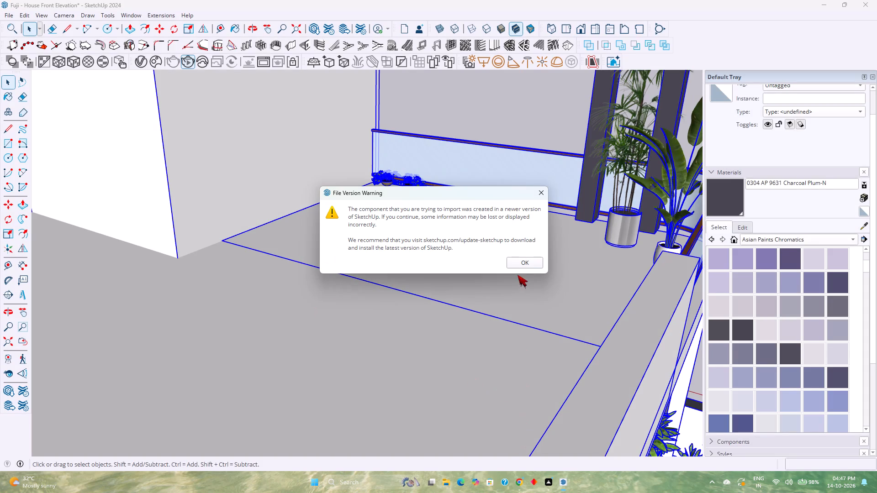
Place the imported set of five potted plants near the house, viewed from far enough back to see everything.
click(525, 265)
scroll(406, 274, down, 4)
scroll(406, 274, up, 4)
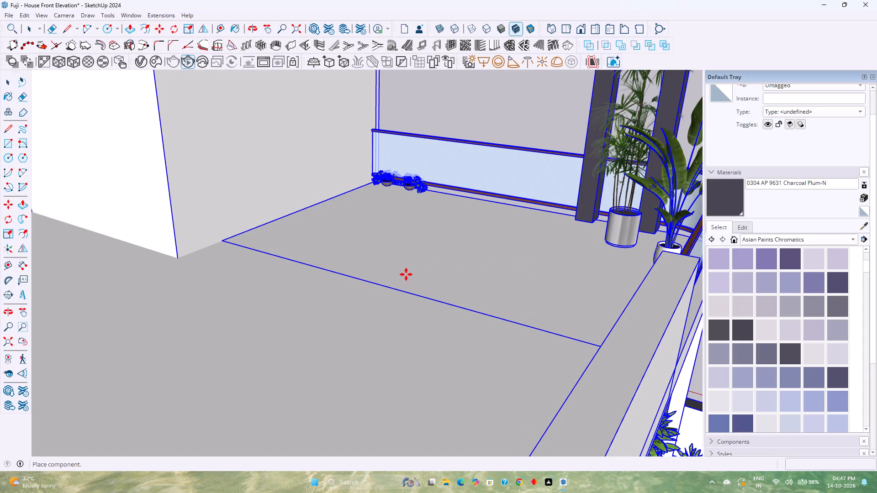
scroll(406, 274, down, 3)
scroll(406, 274, up, 3)
scroll(406, 274, down, 3)
scroll(406, 274, up, 3)
scroll(406, 274, down, 4)
scroll(406, 274, up, 3)
scroll(406, 274, down, 3)
scroll(406, 274, up, 4)
scroll(406, 274, down, 4)
scroll(406, 274, up, 2)
scroll(406, 274, down, 10)
scroll(360, 310, down, 12)
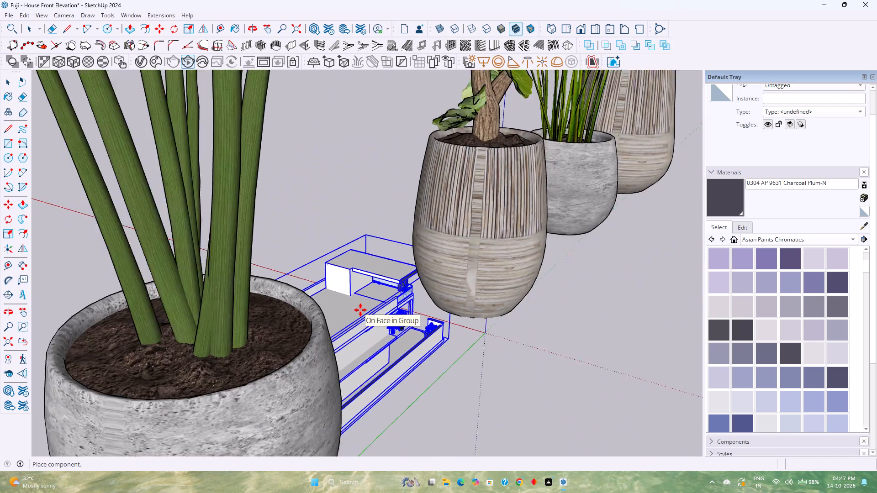
scroll(360, 310, down, 13)
scroll(423, 311, down, 5)
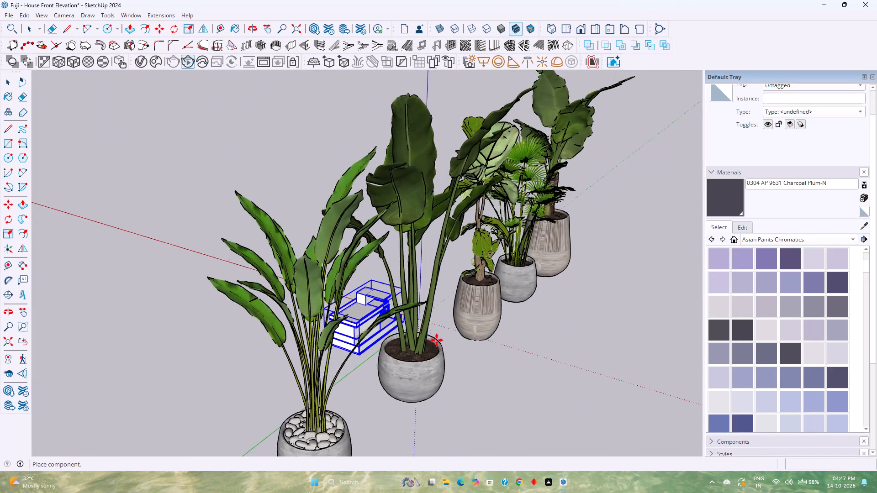
scroll(435, 320, down, 2)
middle_drag(435, 320, 209, 289)
click(209, 289)
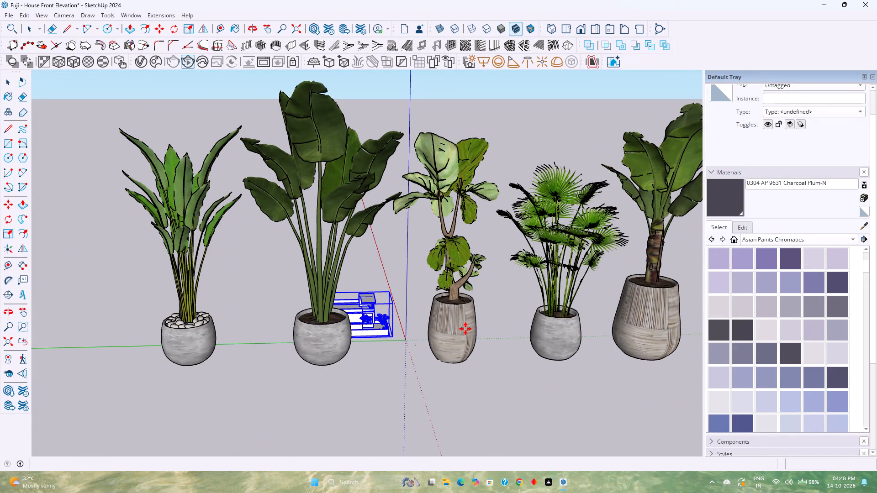
key(space)
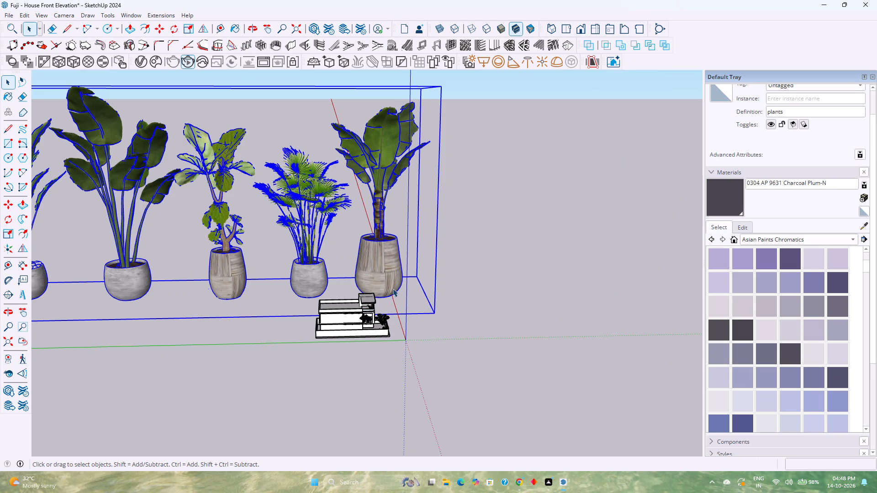
Scale the oversized plant set down uniformly from its upper corner to about 0.13.
scroll(393, 288, down, 5)
key(s)
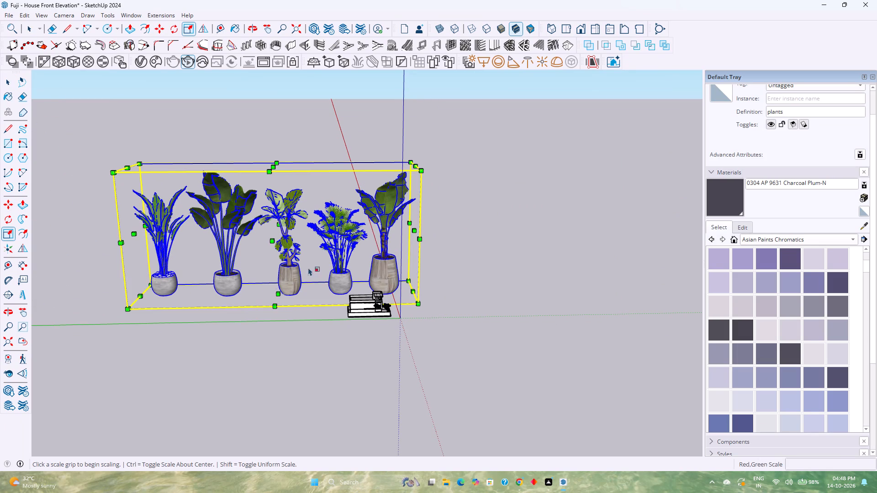
click(137, 162)
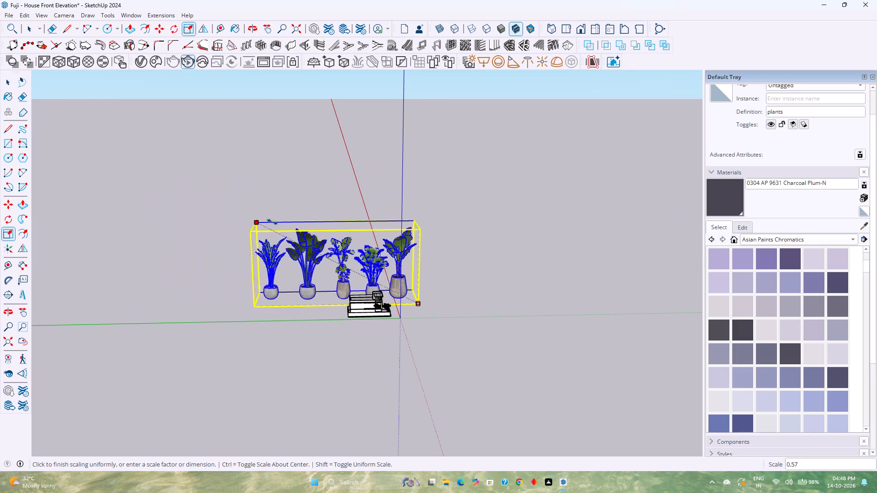
scroll(426, 304, up, 15)
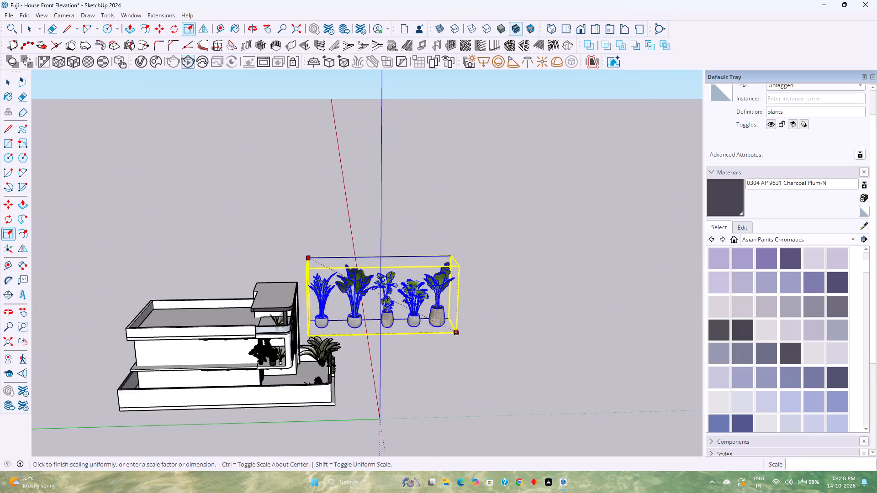
scroll(381, 283, up, 2)
scroll(460, 321, up, 5)
click(410, 286)
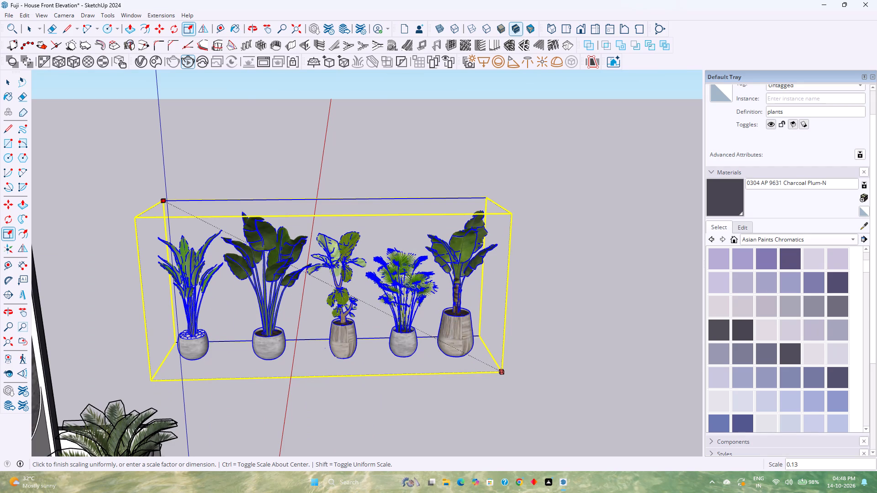
Scale the plant set down uniformly two more times from its upper corner, the last time to about 0.6.
click(162, 199)
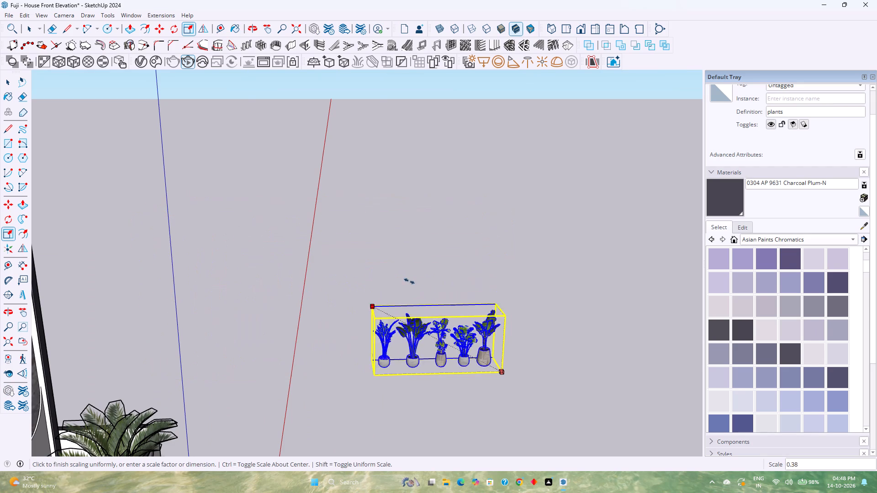
click(445, 293)
scroll(372, 355, down, 5)
middle_drag(372, 359, 280, 323)
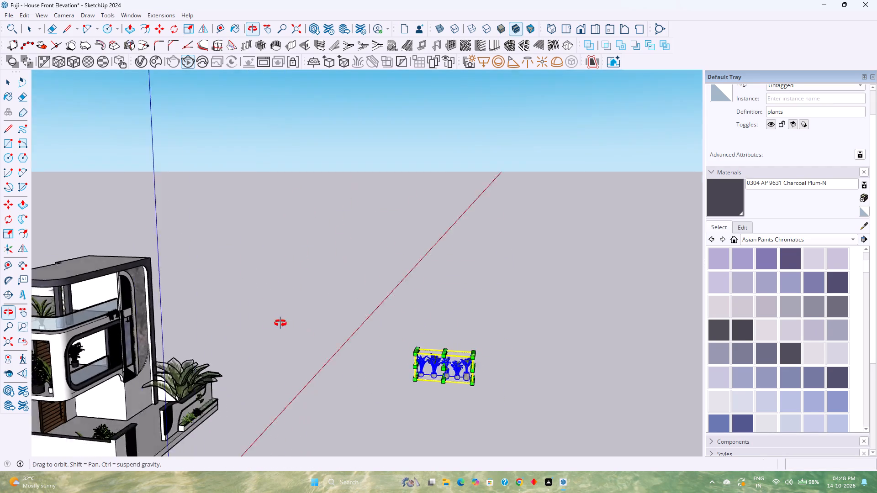
middle_drag(280, 323, 222, 310)
middle_click(222, 310)
middle_click(222, 310)
scroll(555, 308, up, 6)
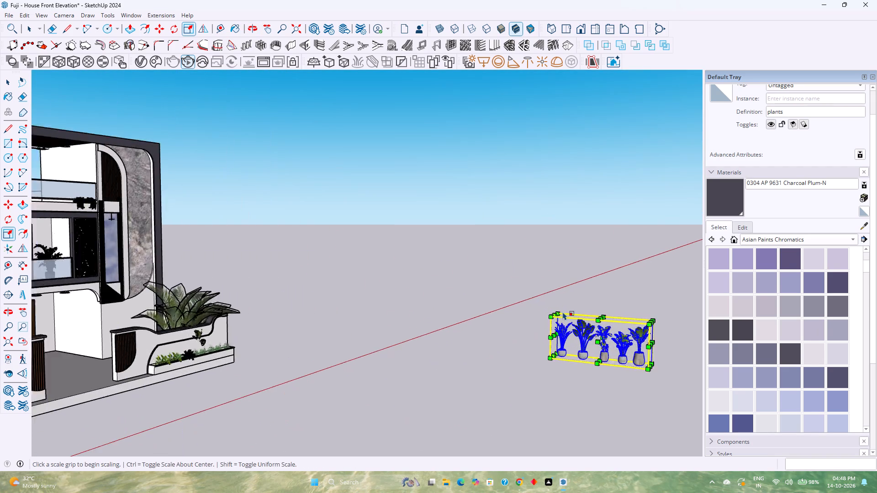
scroll(563, 312, up, 12)
click(558, 315)
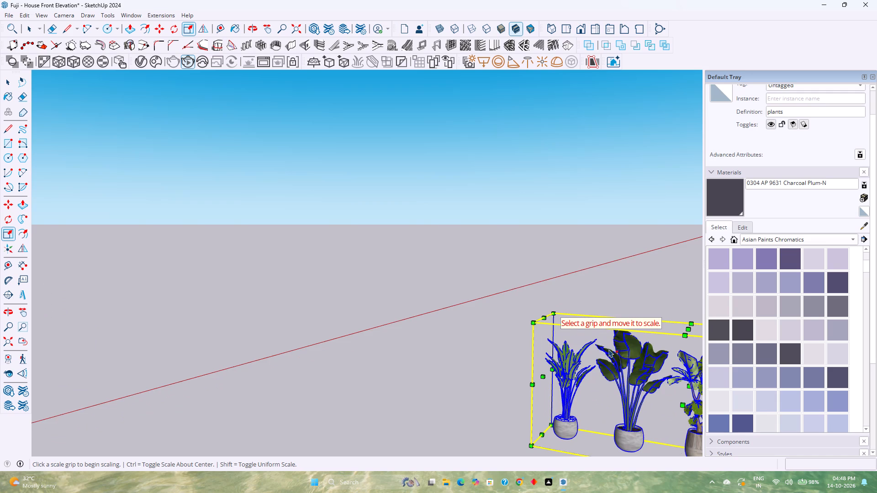
scroll(609, 349, down, 11)
shift+middle_drag(609, 349, 464, 320)
scroll(428, 306, up, 5)
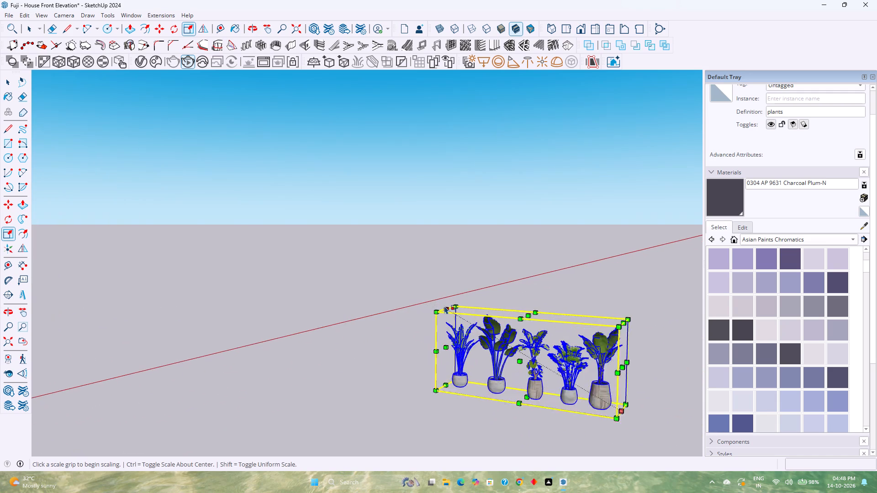
scroll(444, 306, up, 2)
click(454, 305)
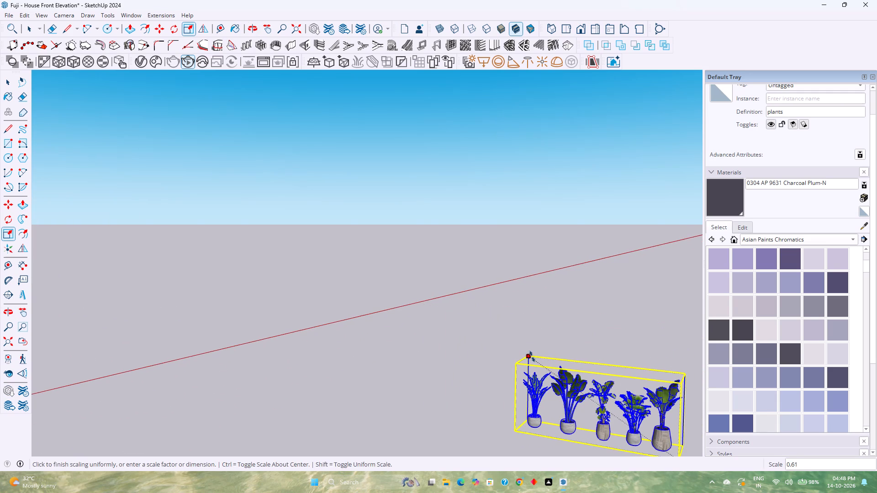
click(534, 357)
scroll(534, 357, down, 11)
key(space)
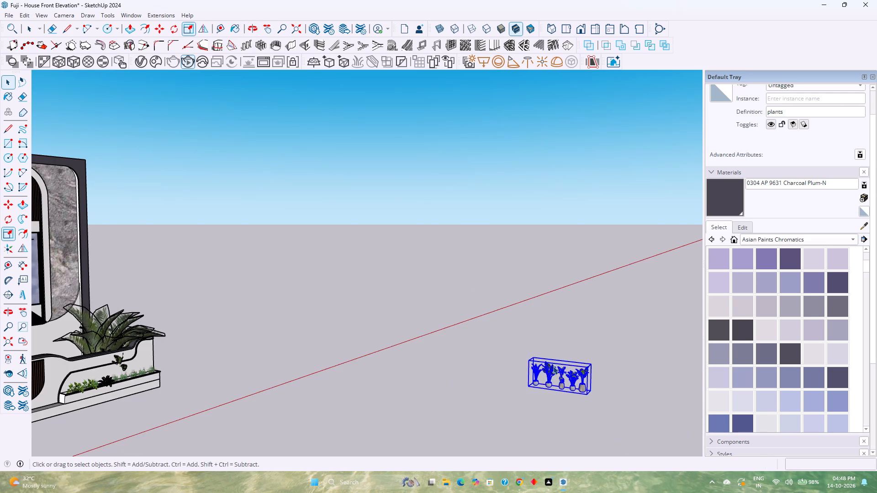
Move the plant set by its base corner about 84' 11" onto the upper terrace floor behind the roofed part.
key(m)
click(589, 397)
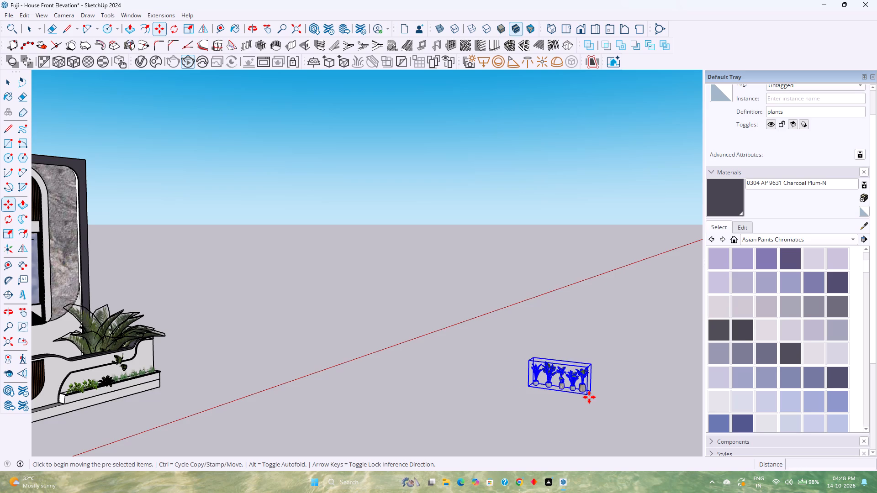
scroll(452, 384, down, 10)
shift+middle_drag(384, 367, 559, 422)
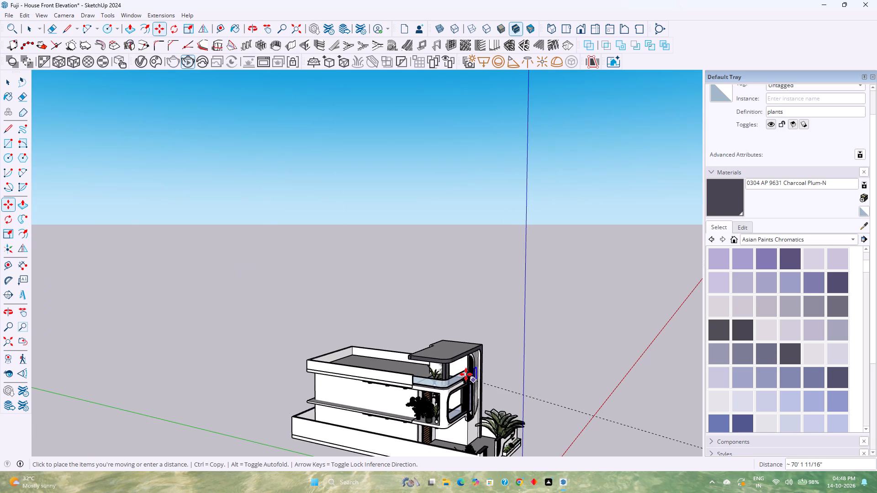
scroll(401, 369, up, 8)
middle_click(401, 369)
middle_drag(401, 369, 601, 409)
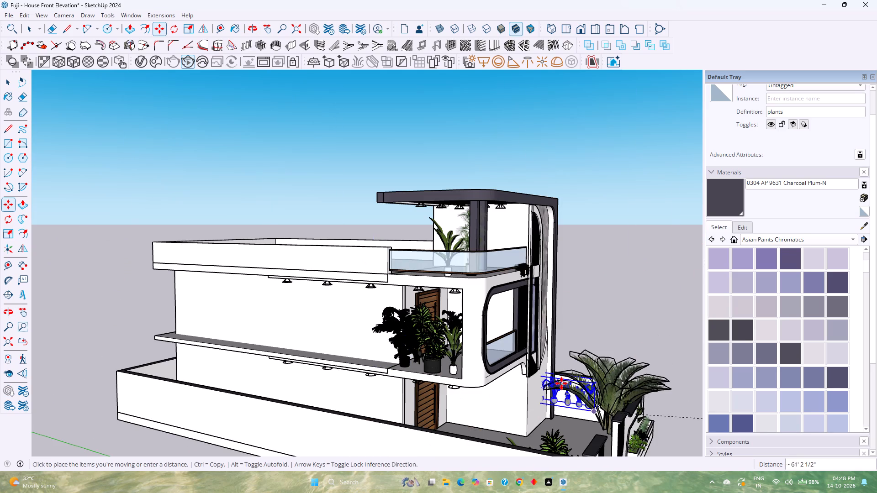
middle_click(601, 409)
middle_drag(381, 269, 587, 431)
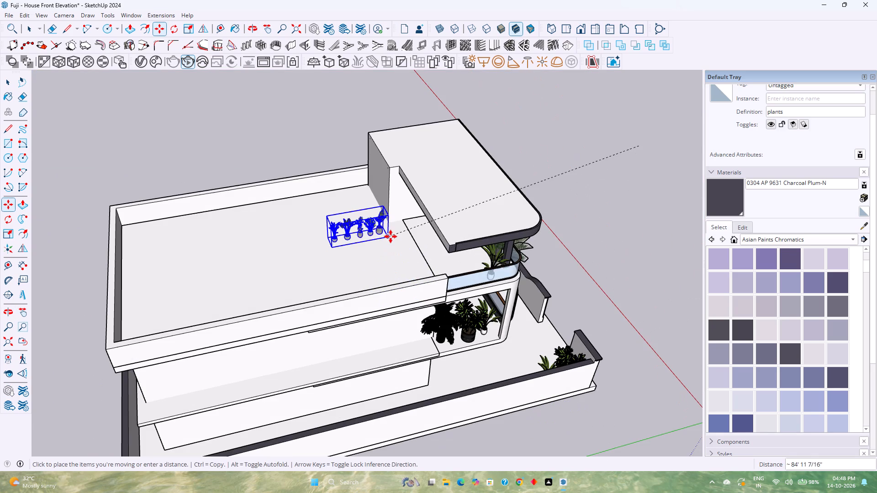
click(391, 236)
Cut the plant set from the upper terrace and paste it inside the opened house group.
scroll(387, 238, up, 11)
middle_drag(386, 241, 387, 241)
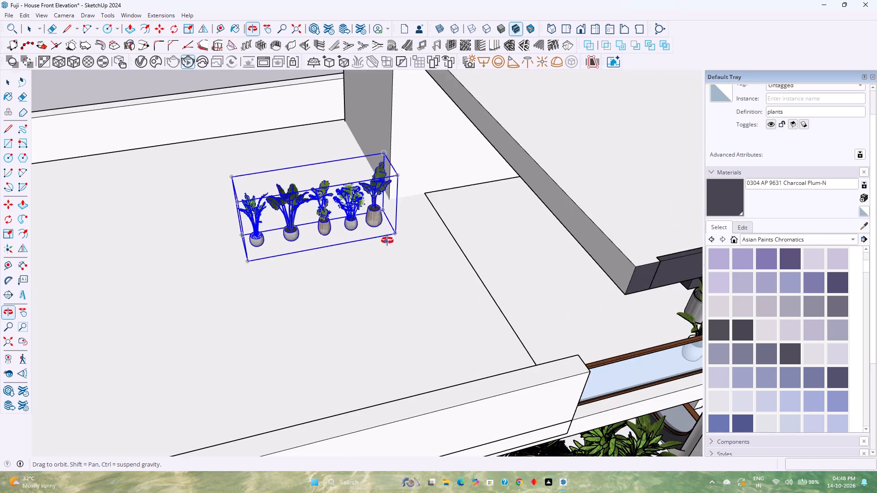
middle_drag(387, 241, 469, 195)
key(ctrl+x)
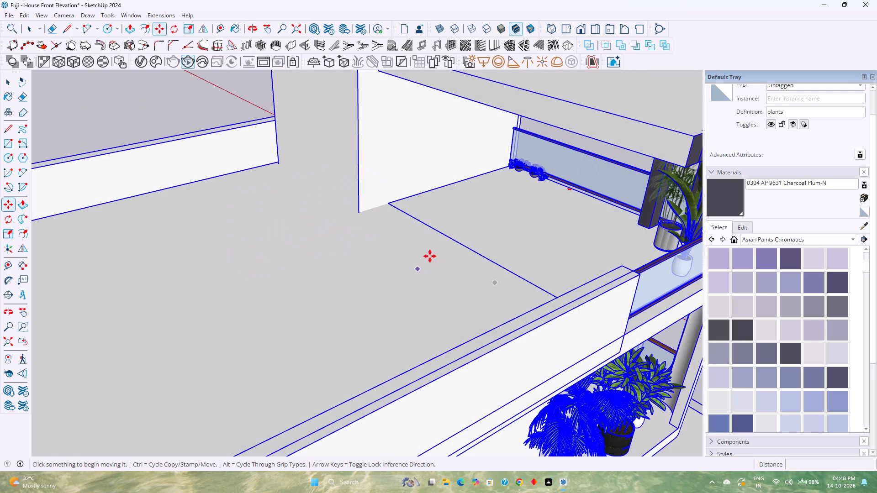
key(space)
double_click(441, 239)
scroll(441, 239, up, 3)
key(ctrl+v)
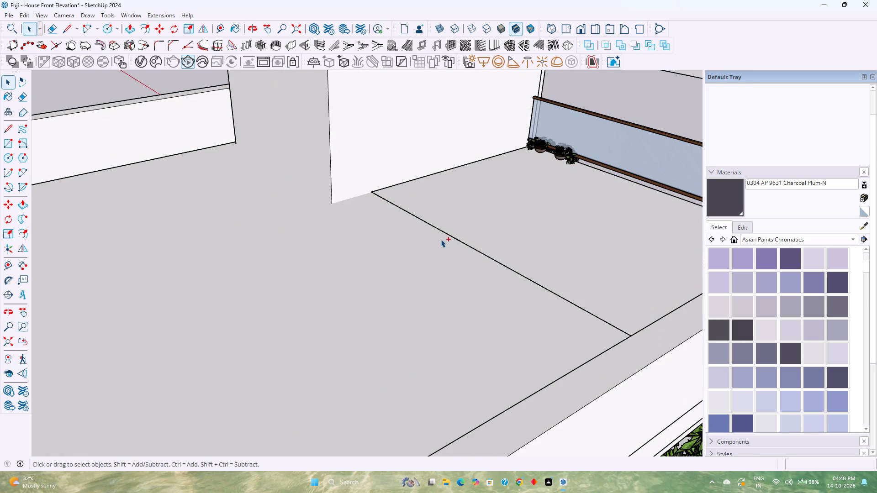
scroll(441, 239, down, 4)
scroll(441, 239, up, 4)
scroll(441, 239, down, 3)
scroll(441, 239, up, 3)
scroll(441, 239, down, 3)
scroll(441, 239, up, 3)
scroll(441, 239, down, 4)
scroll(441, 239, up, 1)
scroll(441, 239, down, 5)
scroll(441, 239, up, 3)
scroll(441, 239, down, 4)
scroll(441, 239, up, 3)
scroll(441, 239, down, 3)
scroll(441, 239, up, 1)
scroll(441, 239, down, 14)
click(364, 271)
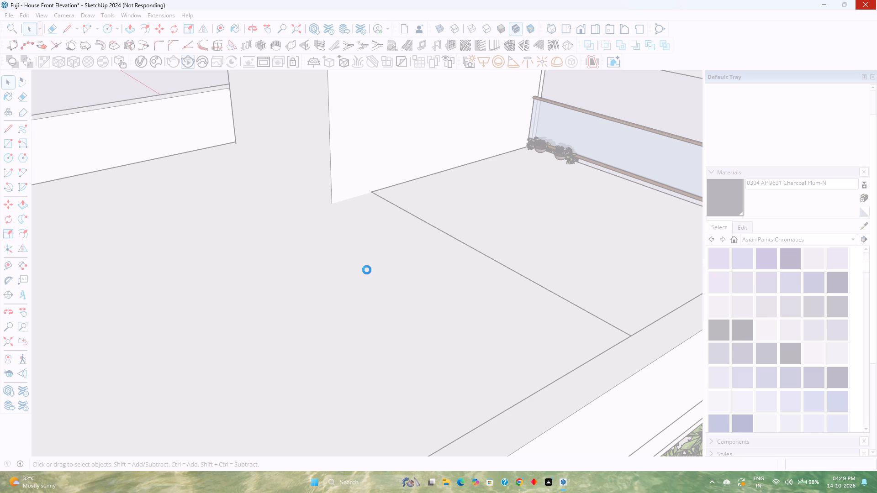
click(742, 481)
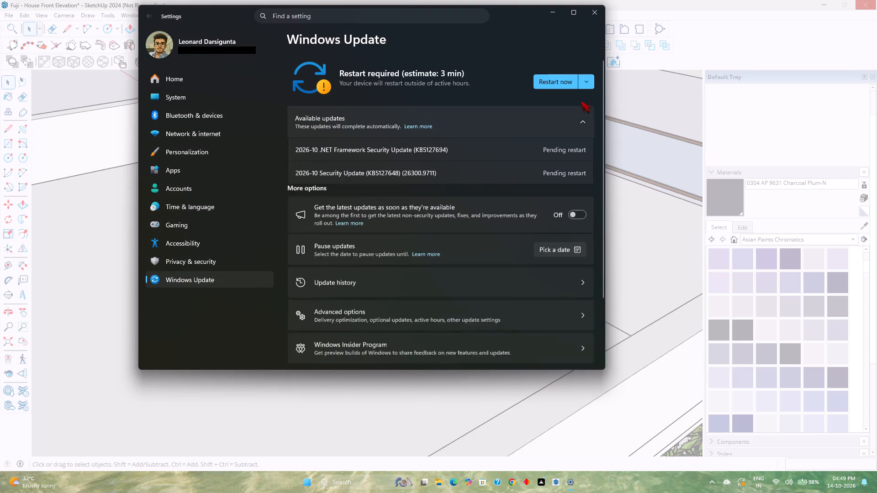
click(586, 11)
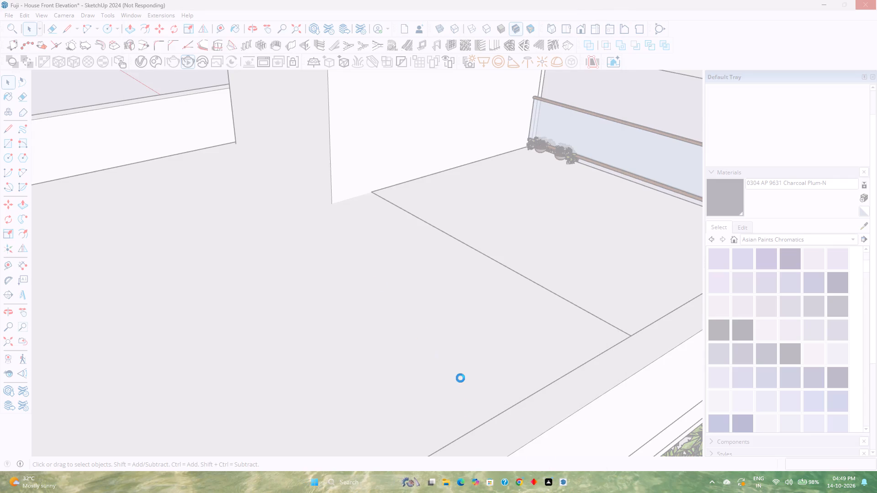
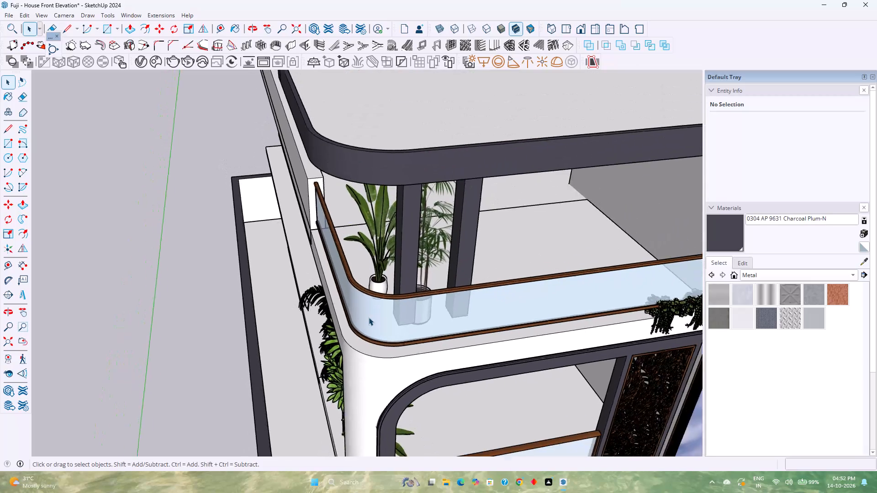
Review the potted plants on the upper terrace and balcony from several sides of the house.
middle_drag(373, 372, 423, 292)
scroll(483, 254, up, 3)
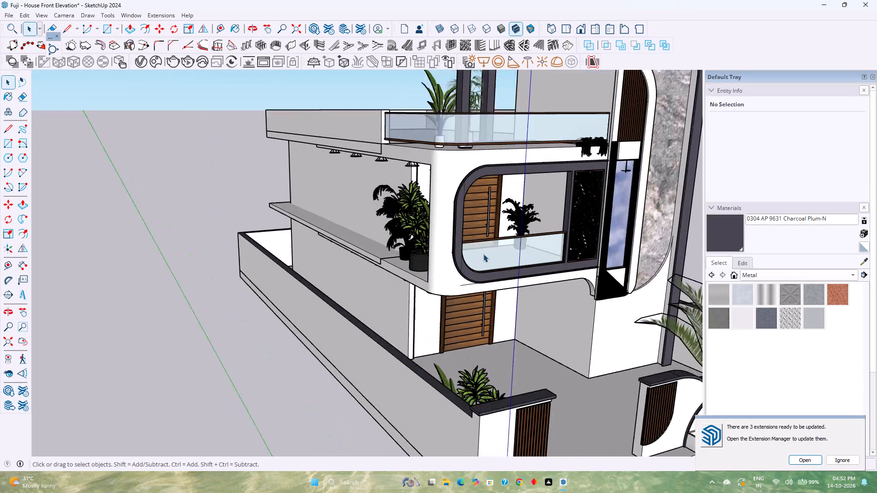
middle_drag(483, 254, 399, 278)
scroll(399, 278, up, 1)
scroll(399, 278, down, 3)
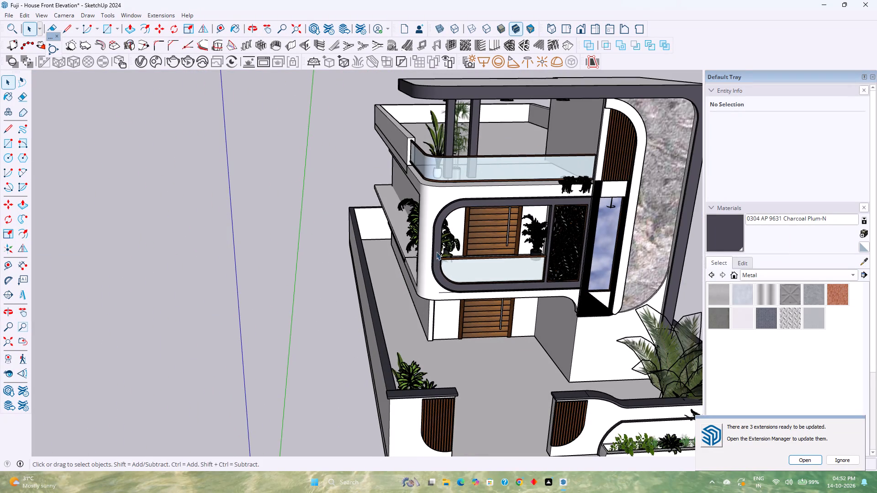
shift+middle_drag(436, 252, 232, 294)
middle_drag(234, 293, 427, 300)
shift+middle_drag(436, 296, 391, 345)
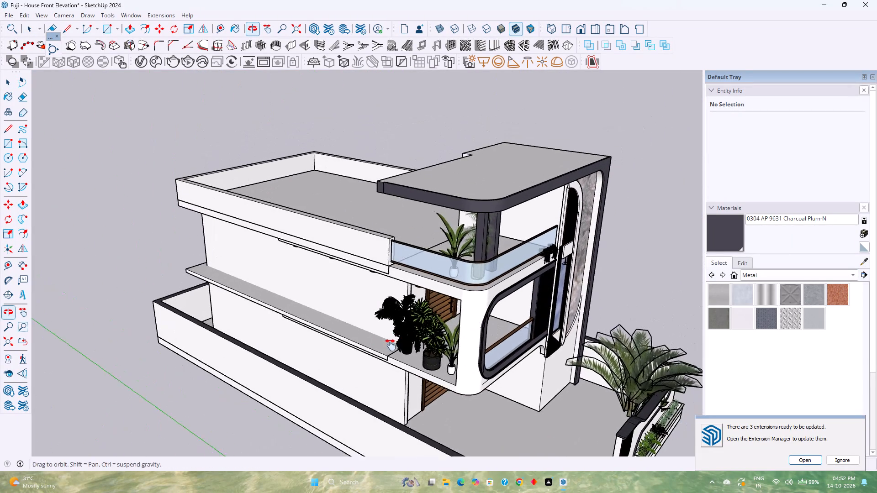
shift+middle_drag(391, 345, 390, 345)
scroll(393, 327, up, 6)
shift+middle_drag(415, 312, 370, 344)
middle_drag(370, 344, 601, 394)
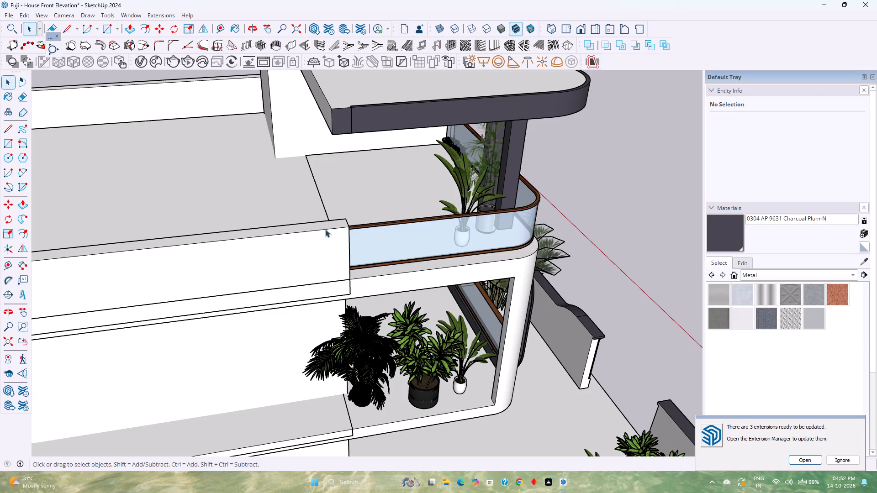
Open the house group for editing at the upper terrace floor.
double_click(315, 241)
scroll(315, 241, up, 3)
shift+middle_drag(315, 241, 432, 377)
shift+middle_click(432, 377)
scroll(422, 297, up, 6)
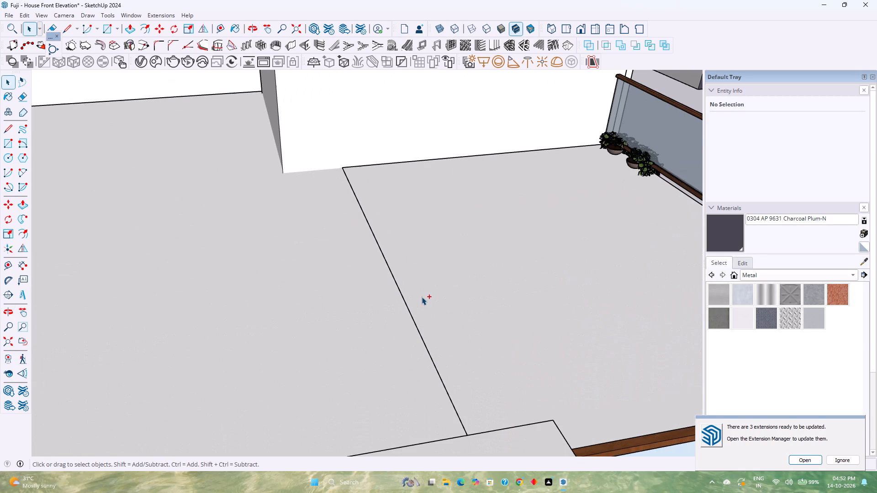
key(ctrl+v)
scroll(420, 284, down, 5)
scroll(420, 284, up, 3)
scroll(420, 284, down, 4)
scroll(420, 284, up, 3)
scroll(420, 284, down, 1)
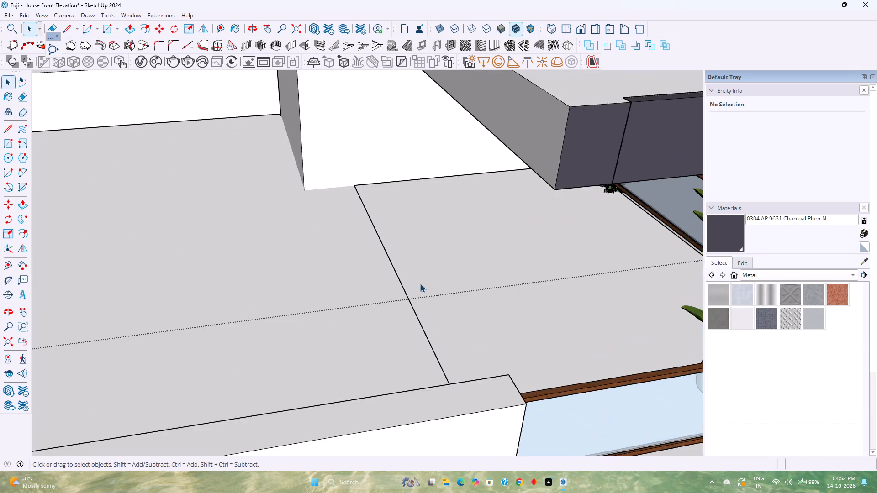
Search 3D Warehouse for "potted plants".
click(134, 15)
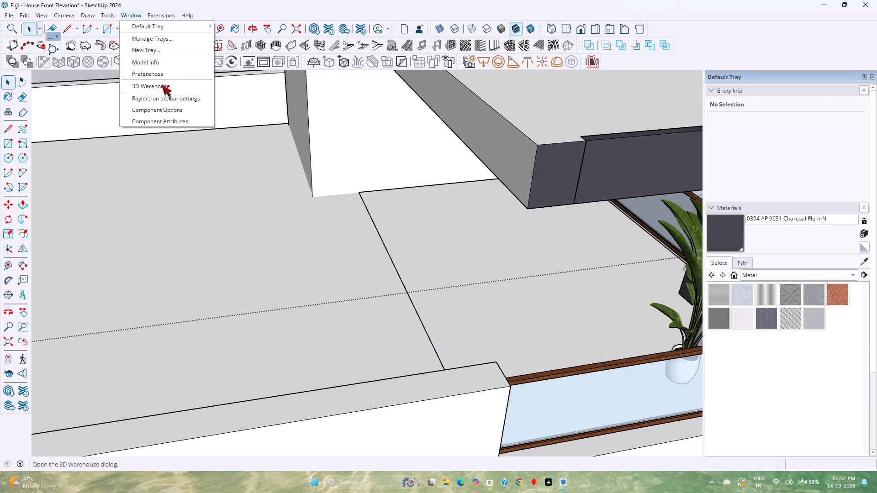
click(163, 87)
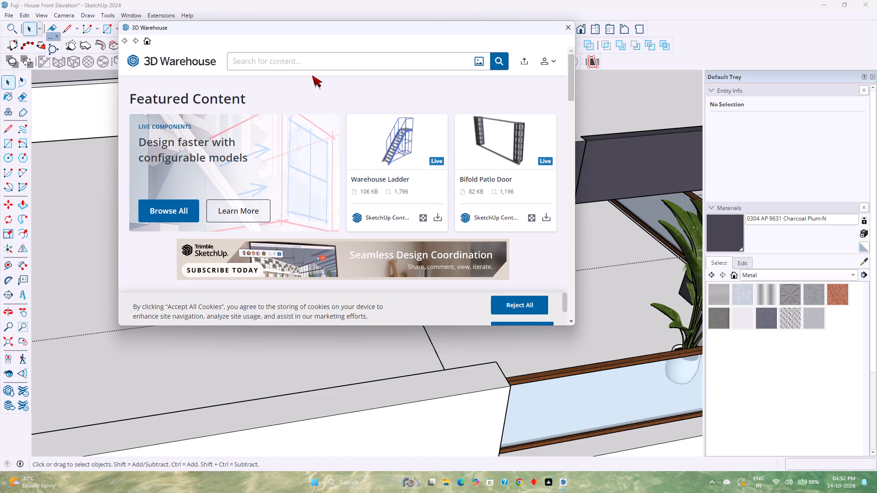
click(316, 67)
text(potted plants)
key(Return)
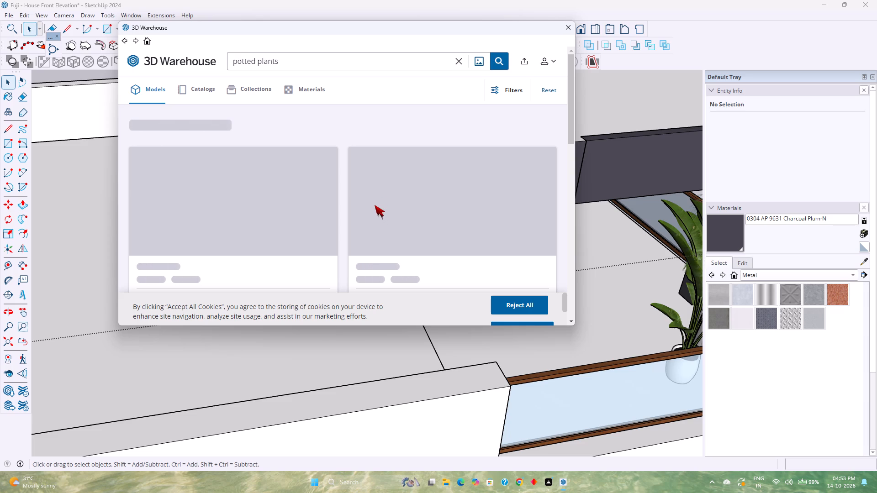
Load the 4.8 MB "Plant + Pot" result directly into the model.
scroll(375, 192, down, 4)
scroll(375, 192, up, 4)
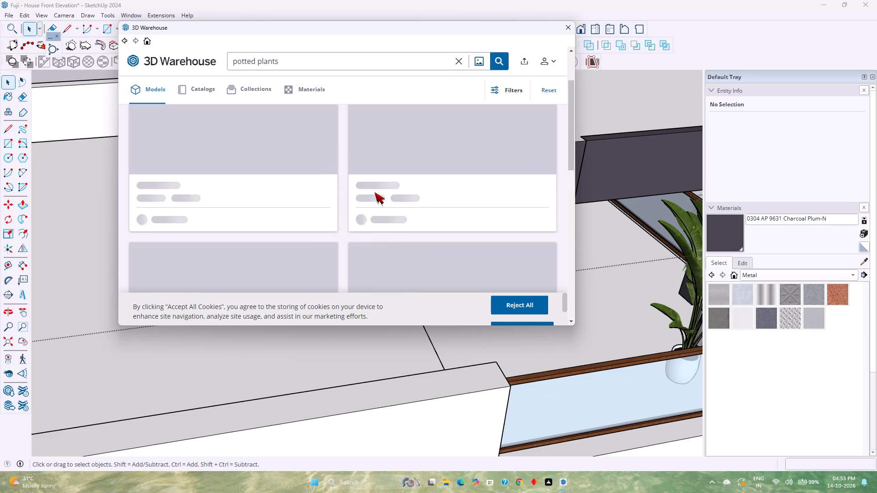
scroll(375, 192, up, 3)
scroll(375, 192, down, 3)
scroll(375, 192, up, 3)
scroll(375, 192, down, 2)
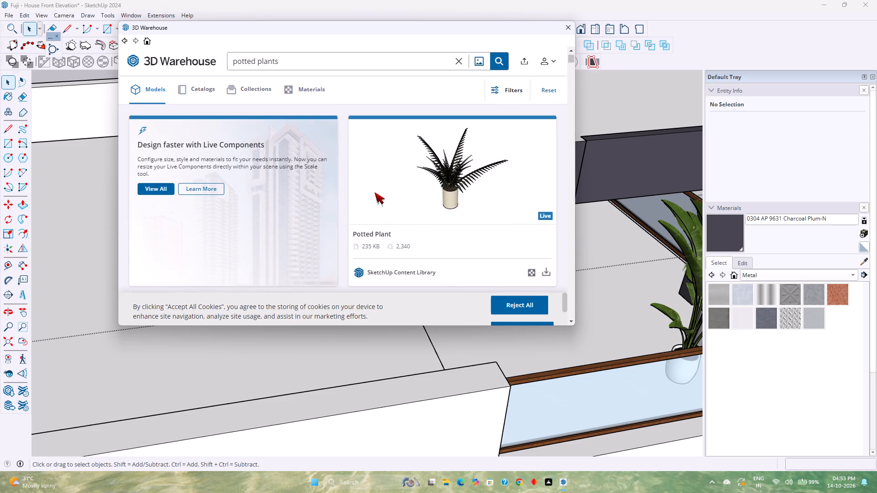
scroll(375, 192, down, 5)
scroll(375, 192, up, 2)
scroll(375, 192, down, 1)
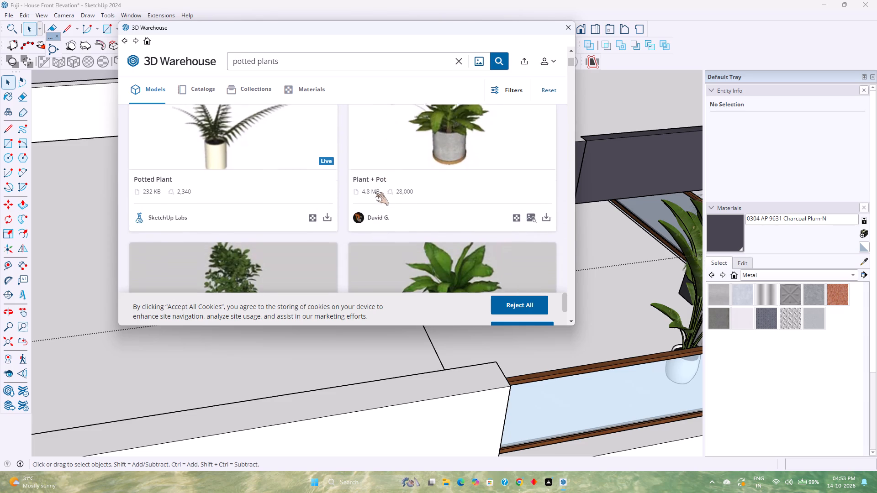
click(546, 216)
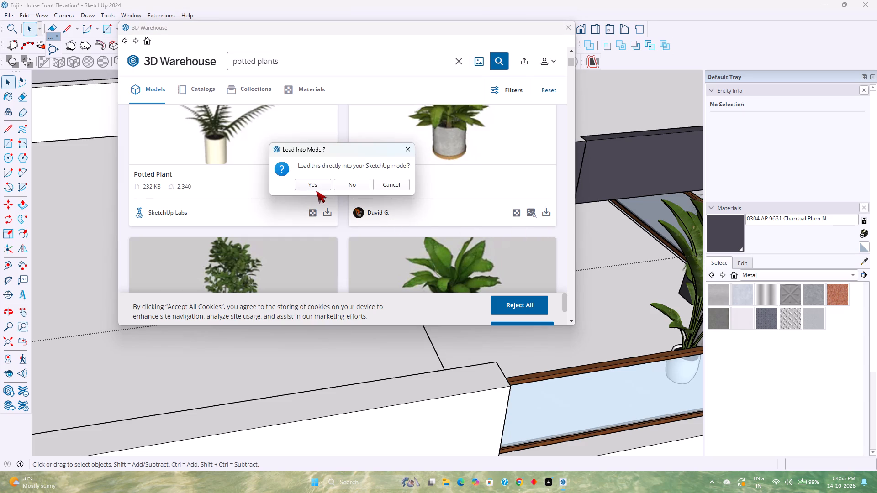
click(313, 186)
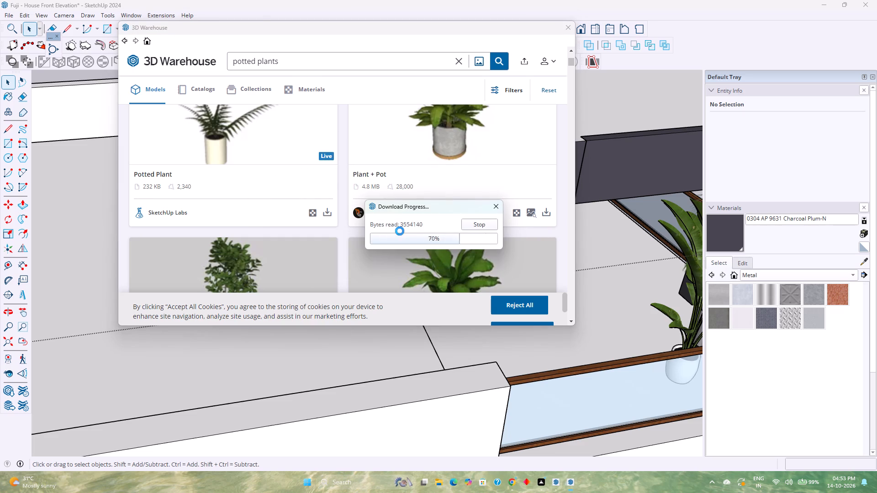
Place the potted plant on the upper terrace floor and move it about 8' 10" beside the small plants along the glass railing.
click(515, 262)
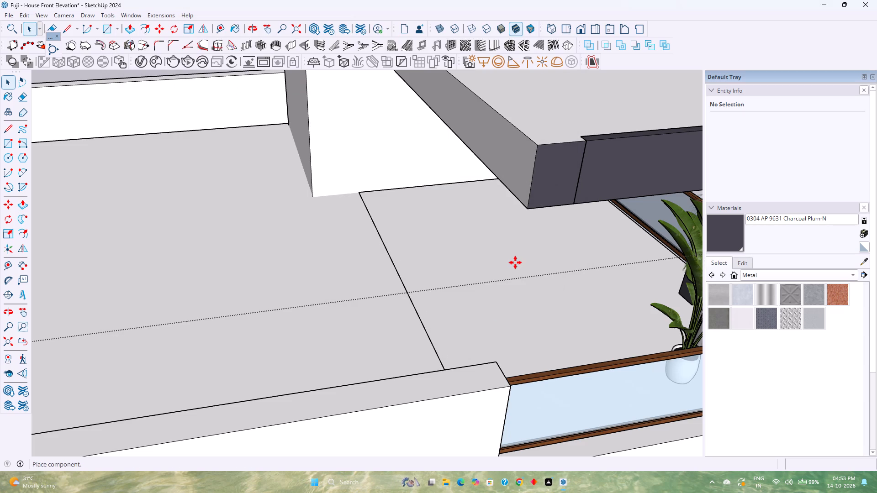
scroll(499, 257, down, 4)
scroll(498, 256, up, 6)
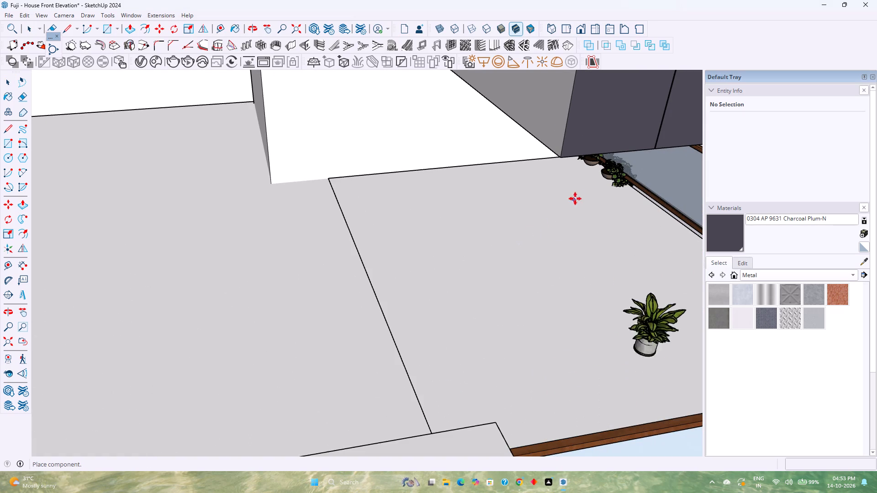
click(517, 191)
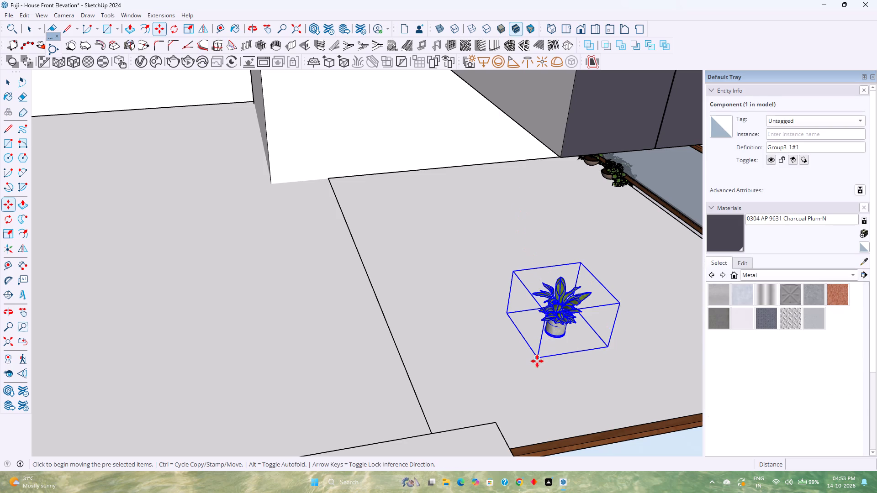
click(537, 361)
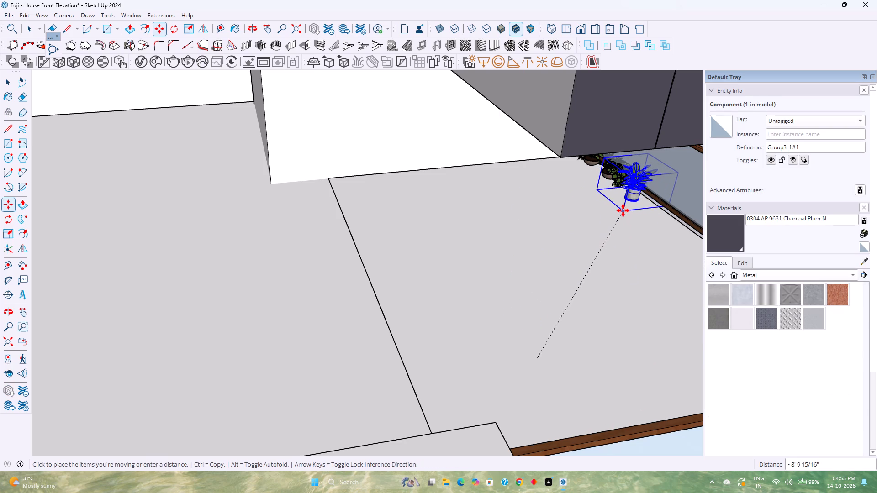
click(623, 210)
Copy the potted plant about 15' 3" from the upper terrace to the balcony floor below, between the two large black-potted plants.
middle_drag(595, 263, 517, 253)
scroll(571, 244, down, 3)
middle_drag(571, 244, 610, 224)
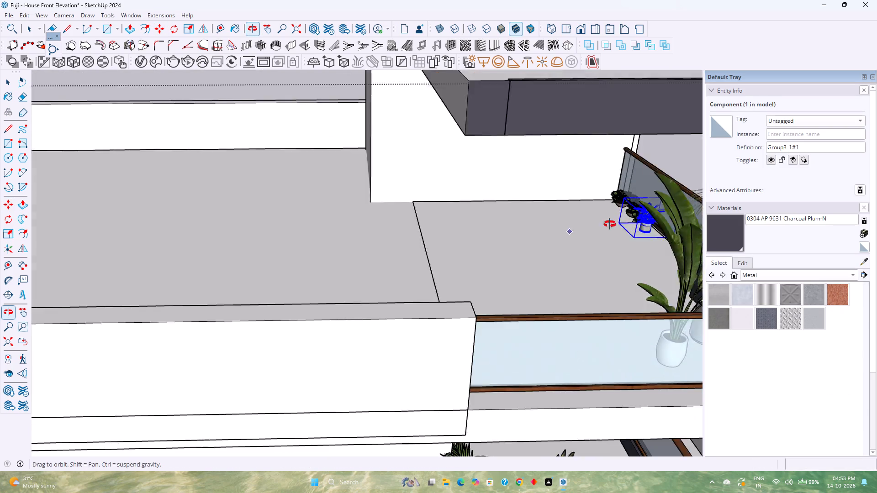
middle_drag(610, 224, 626, 217)
middle_click(626, 217)
click(632, 228)
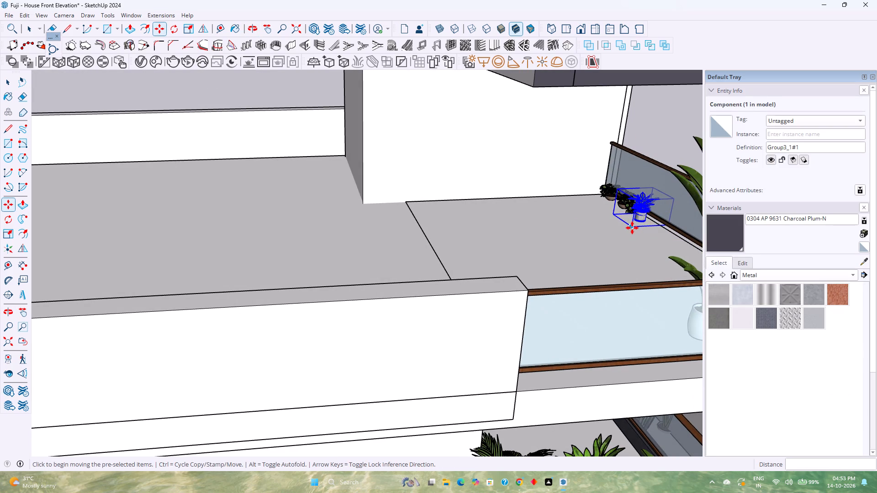
scroll(594, 250, down, 3)
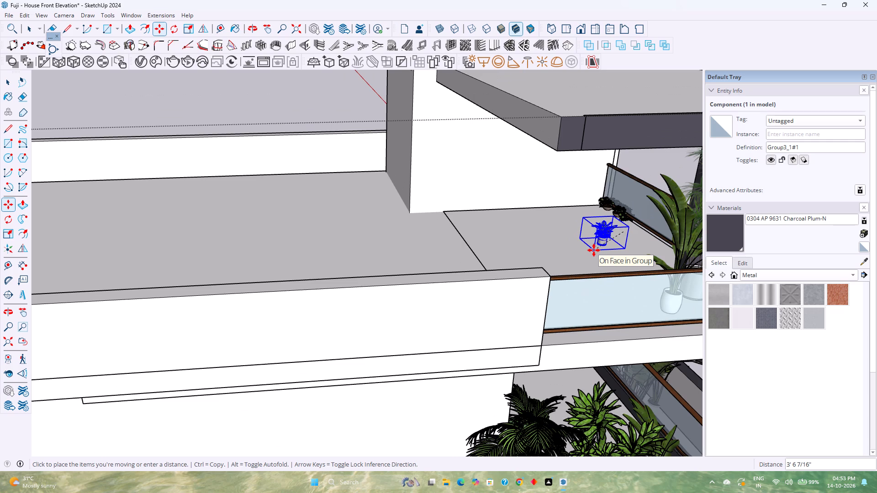
scroll(594, 250, down, 3)
shift+middle_drag(594, 250, 389, 236)
scroll(389, 236, down, 2)
middle_drag(484, 292, 362, 287)
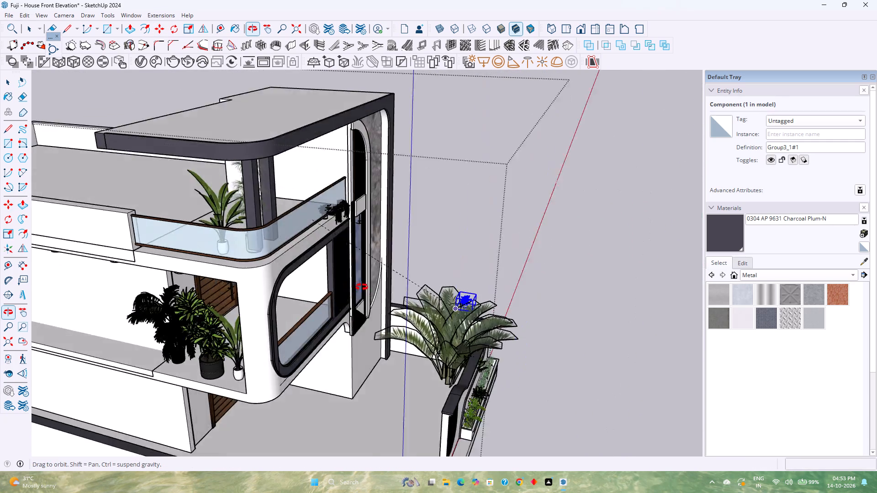
middle_drag(362, 287, 323, 270)
scroll(476, 408, up, 16)
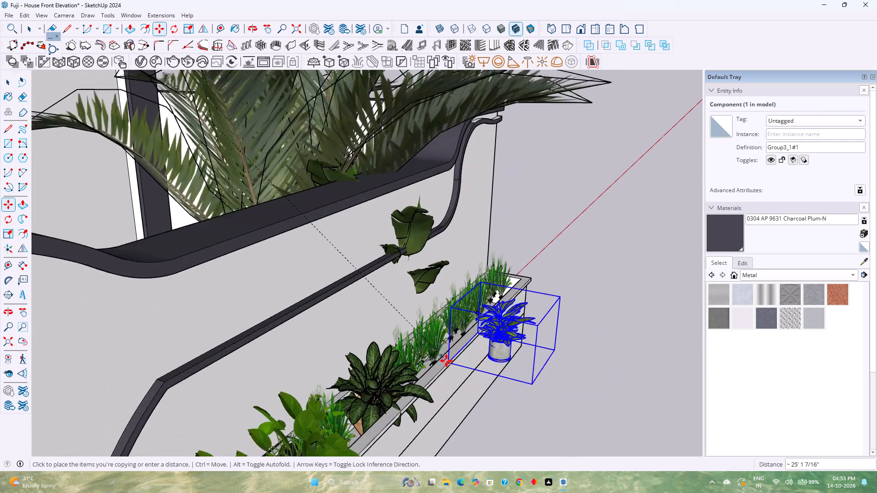
scroll(446, 361, up, 5)
scroll(353, 367, down, 11)
shift+middle_drag(353, 367, 451, 343)
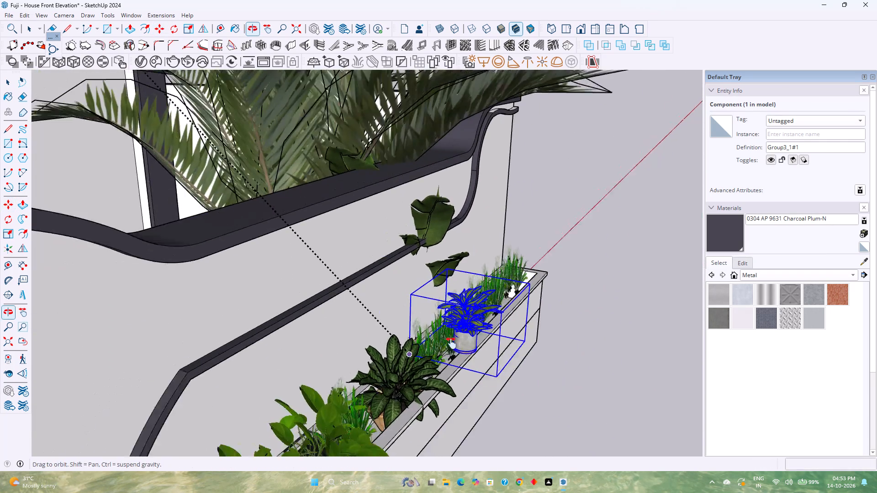
shift+middle_drag(451, 343, 458, 341)
shift+middle_click(458, 341)
scroll(461, 339, down, 17)
shift+middle_drag(366, 339, 673, 420)
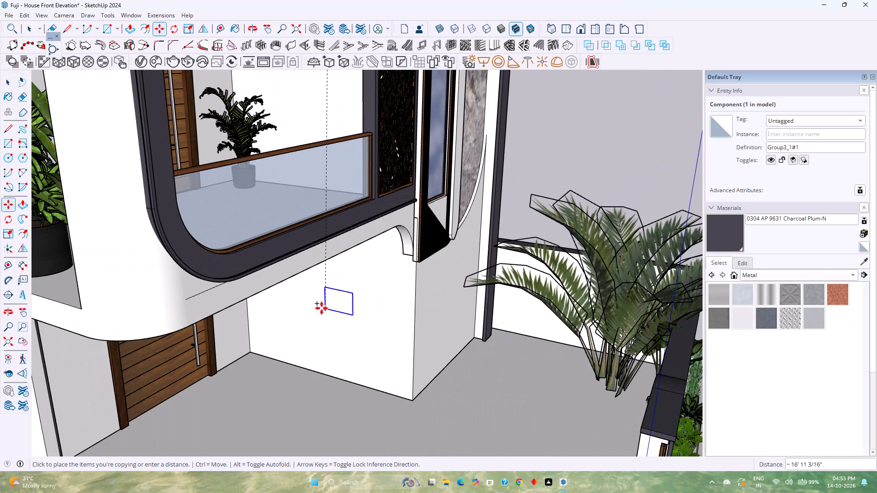
middle_drag(321, 308, 620, 276)
shift+middle_click(620, 276)
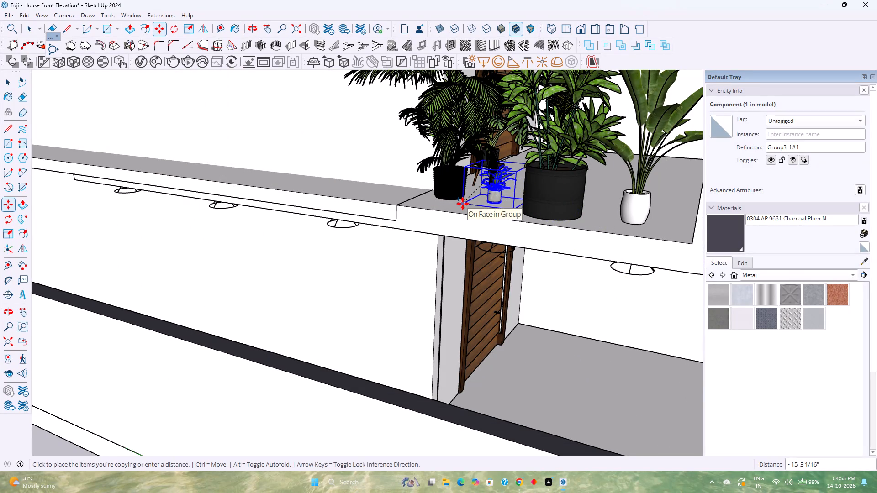
click(463, 204)
scroll(512, 207, up, 4)
middle_drag(562, 244, 365, 268)
middle_click(365, 268)
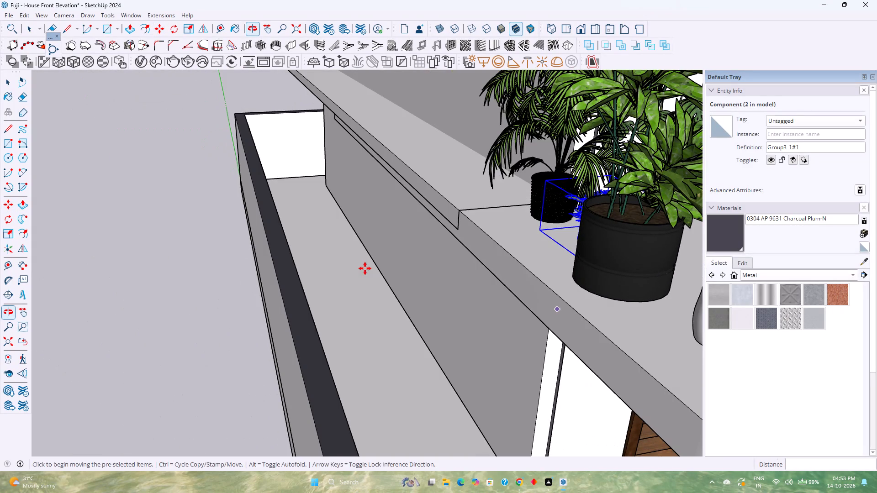
key(space)
scroll(368, 268, down, 5)
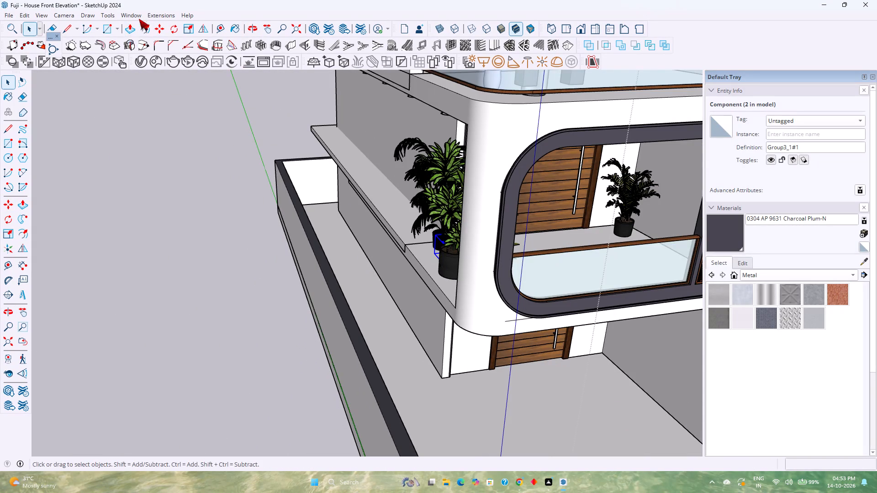
Browse the 3D Warehouse potted plants results and load the 4.2 MB "potted plants" cluster directly into the model.
click(140, 15)
click(180, 83)
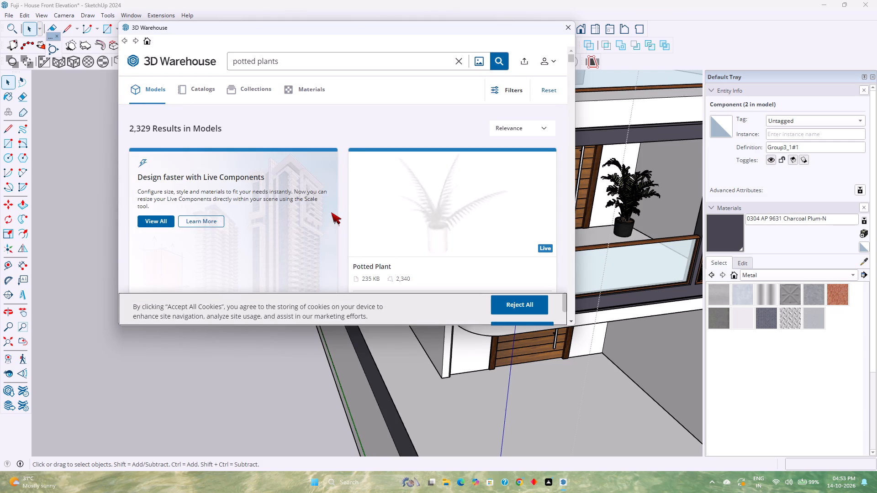
scroll(331, 212, down, 10)
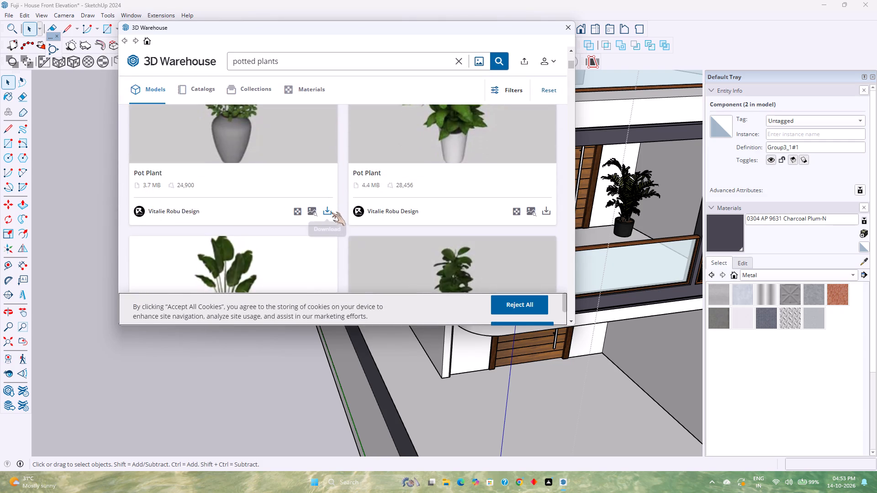
scroll(331, 212, down, 14)
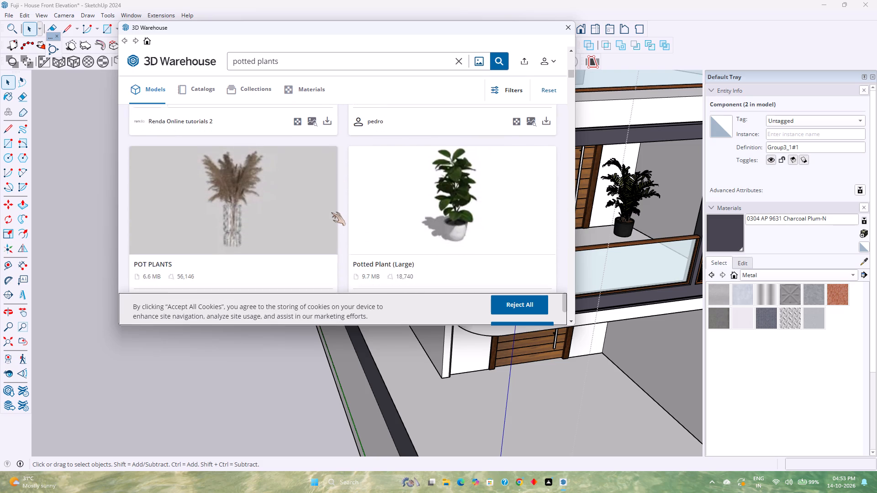
scroll(331, 212, down, 8)
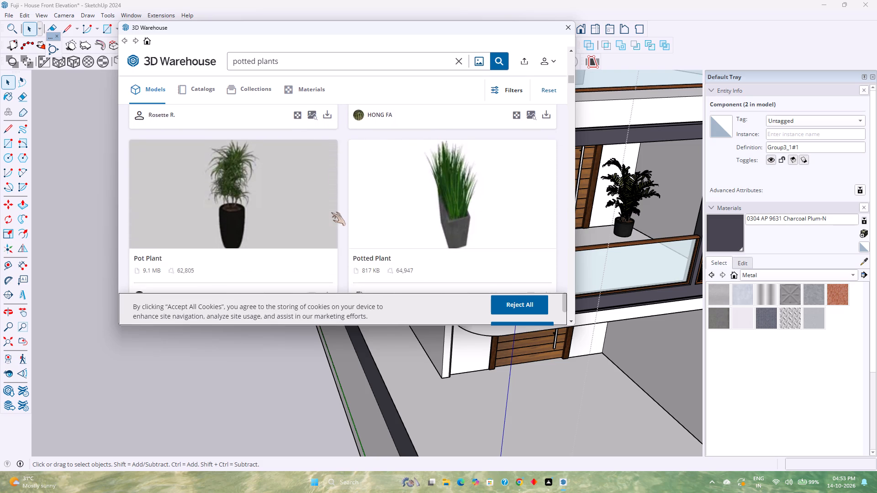
scroll(331, 212, down, 7)
scroll(331, 212, up, 3)
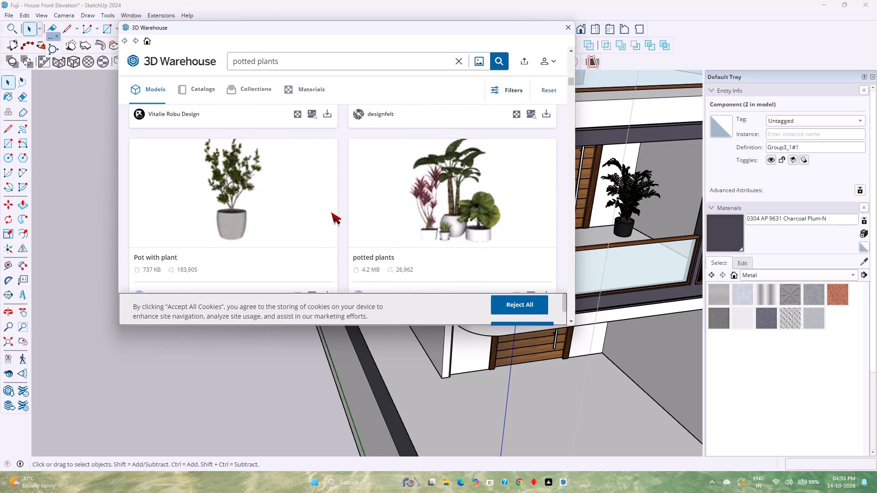
scroll(331, 212, down, 2)
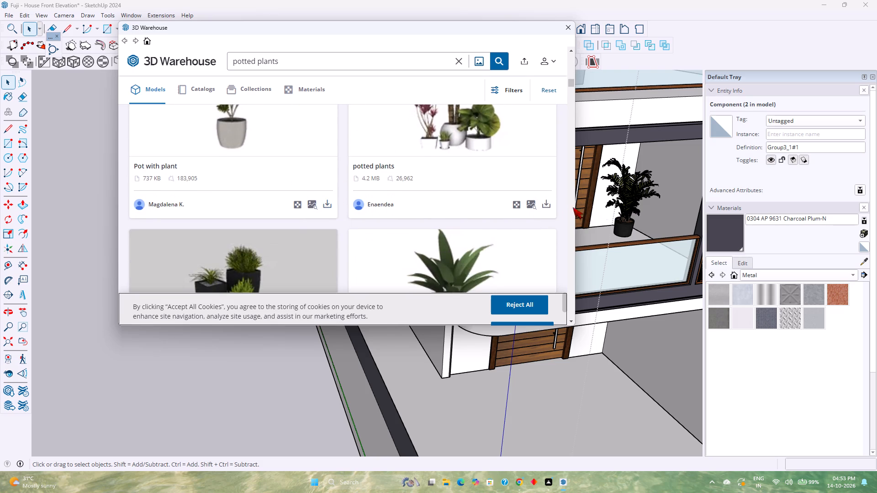
click(547, 209)
click(327, 186)
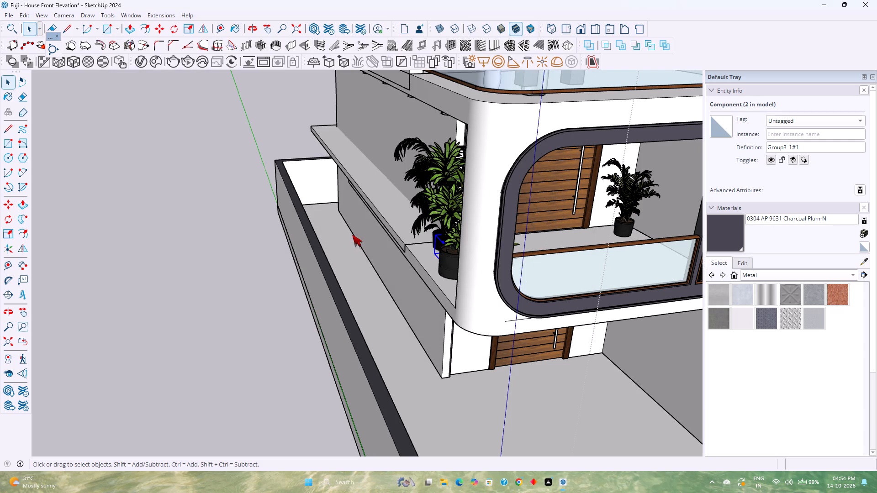
Place the potted plant cluster on the driveway floor behind the curved front boundary wall.
scroll(351, 244, down, 6)
click(512, 266)
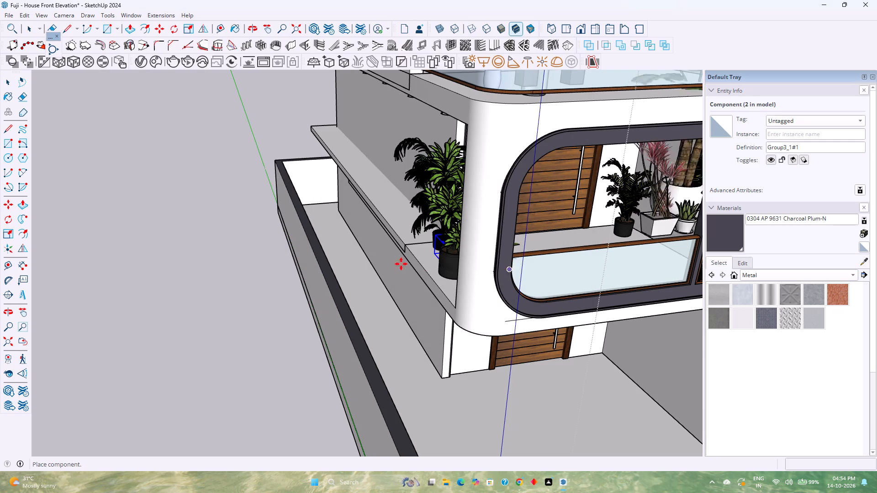
scroll(355, 259, down, 9)
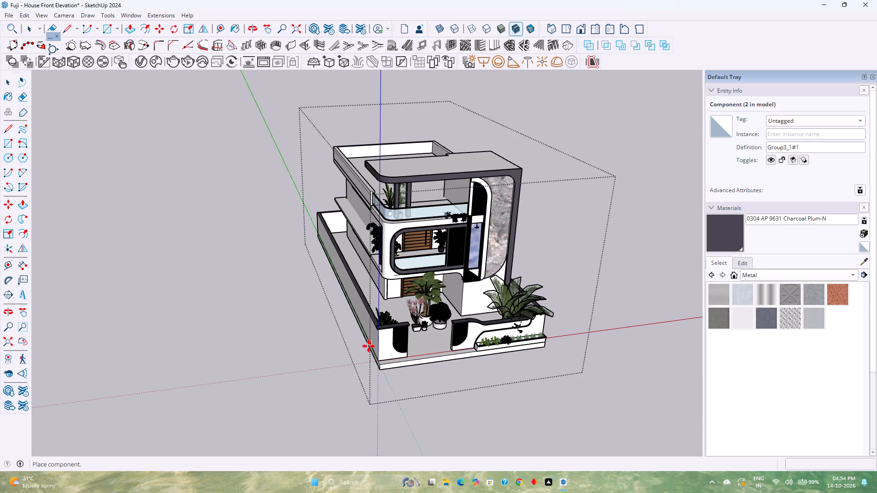
scroll(375, 349, up, 8)
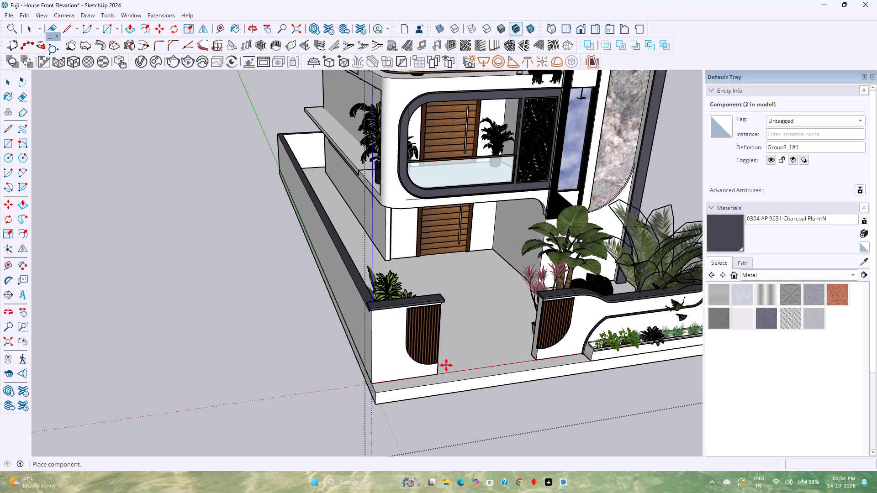
scroll(486, 344, up, 2)
middle_drag(486, 344, 693, 379)
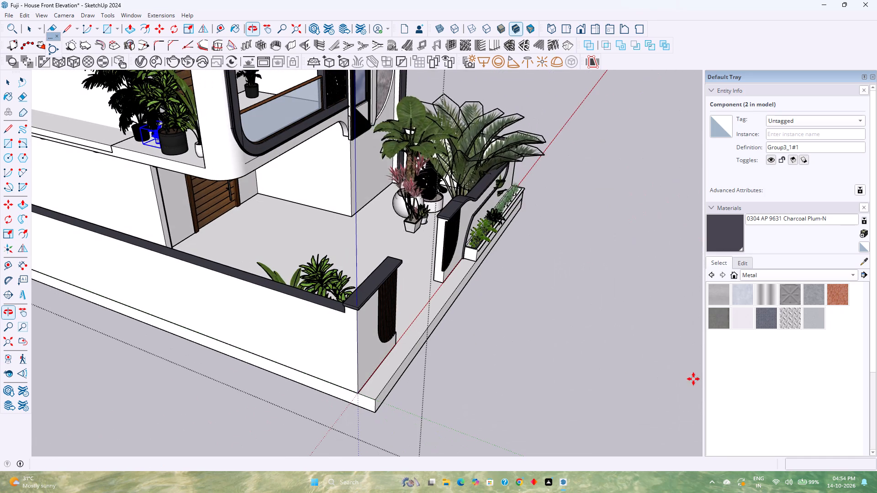
middle_click(693, 379)
click(380, 314)
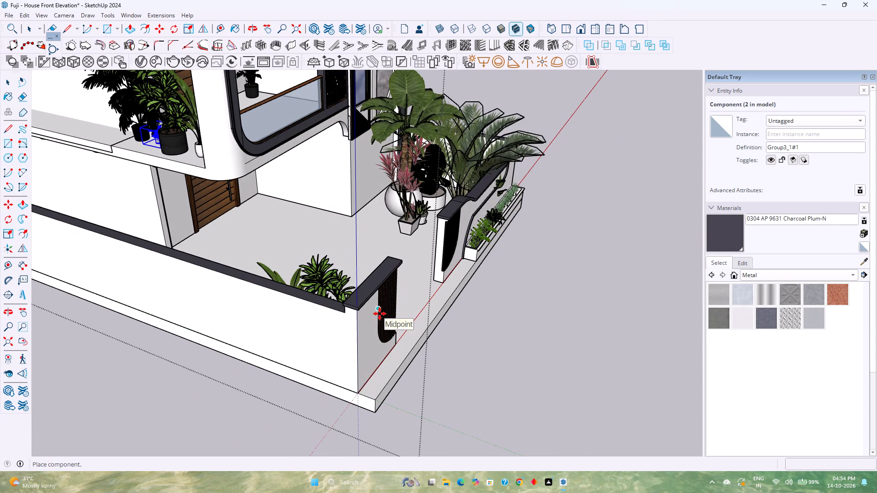
key(space)
Delete the large palm plant behind the curved front boundary wall from inside its group.
click(500, 142)
double_click(500, 142)
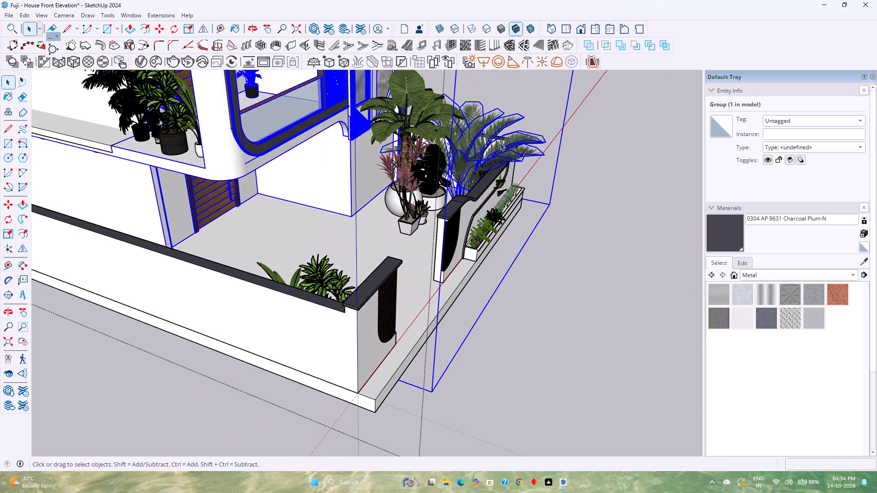
click(489, 153)
key(Delete)
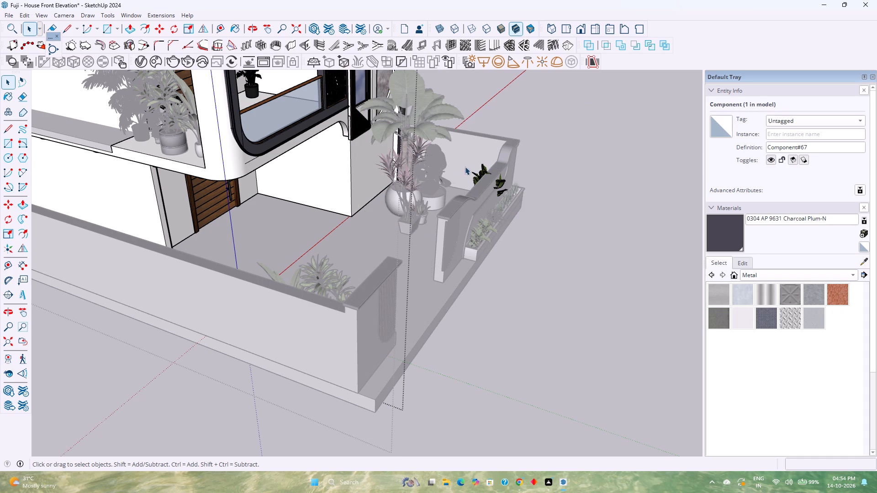
key(Escape)
Move the potted plant cluster about 7' so its bounding corner snaps to the inner floor corner of the boundary walls.
click(415, 171)
scroll(409, 205, up, 3)
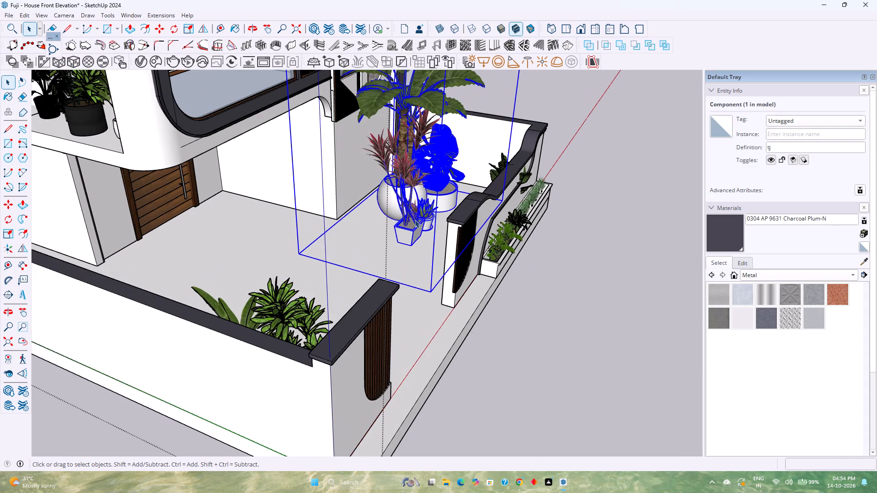
middle_drag(415, 220, 362, 222)
scroll(362, 222, down, 10)
shift+middle_drag(362, 225, 414, 309)
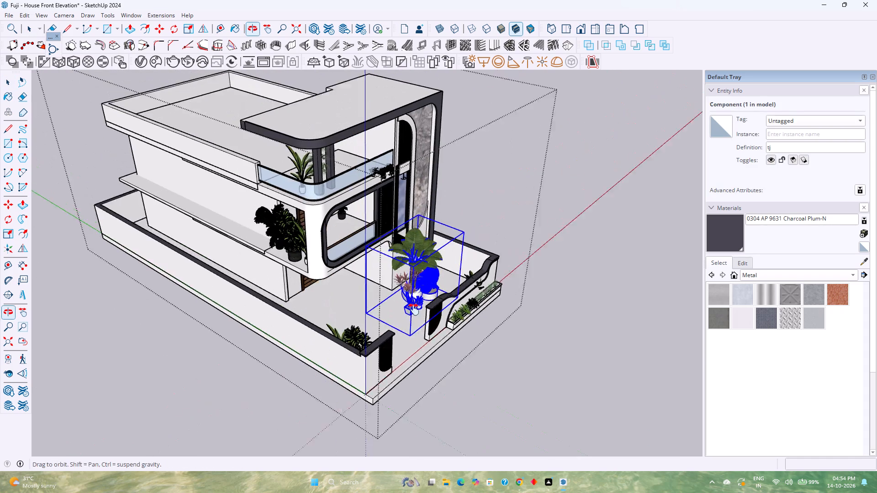
shift+middle_drag(414, 309, 422, 329)
scroll(414, 383, up, 4)
middle_drag(414, 365, 587, 347)
scroll(554, 308, up, 1)
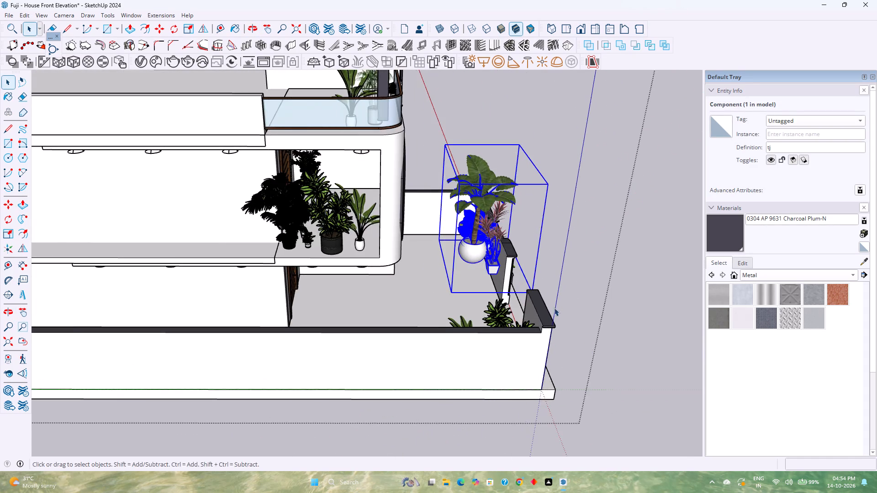
scroll(554, 308, up, 3)
middle_drag(549, 301, 380, 330)
key(m)
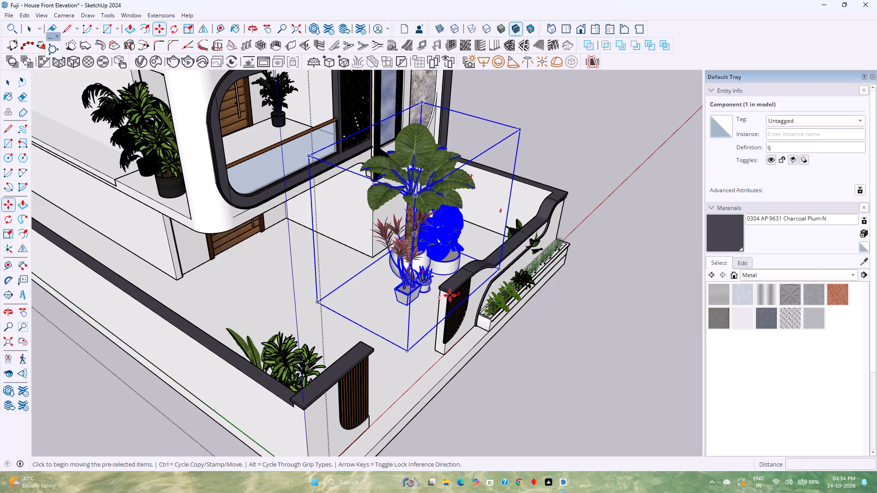
click(501, 270)
scroll(482, 239, up, 7)
scroll(482, 239, down, 1)
middle_drag(482, 239, 518, 243)
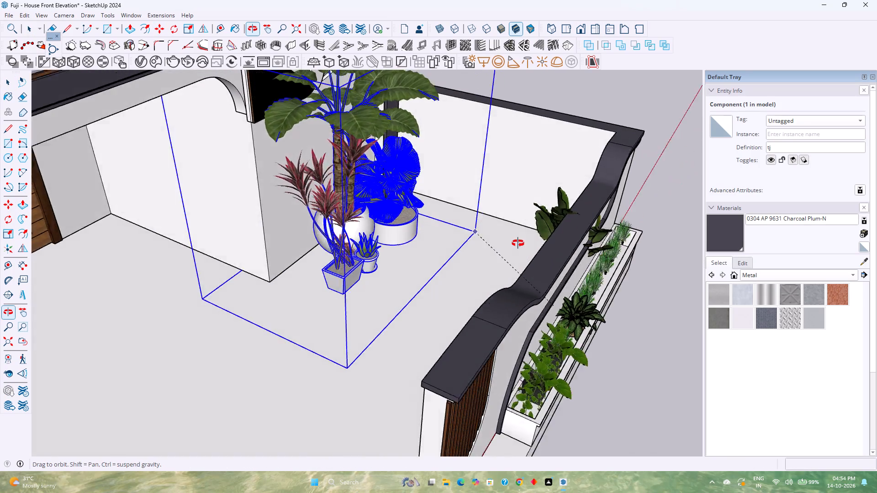
middle_drag(518, 243, 597, 228)
scroll(551, 214, up, 7)
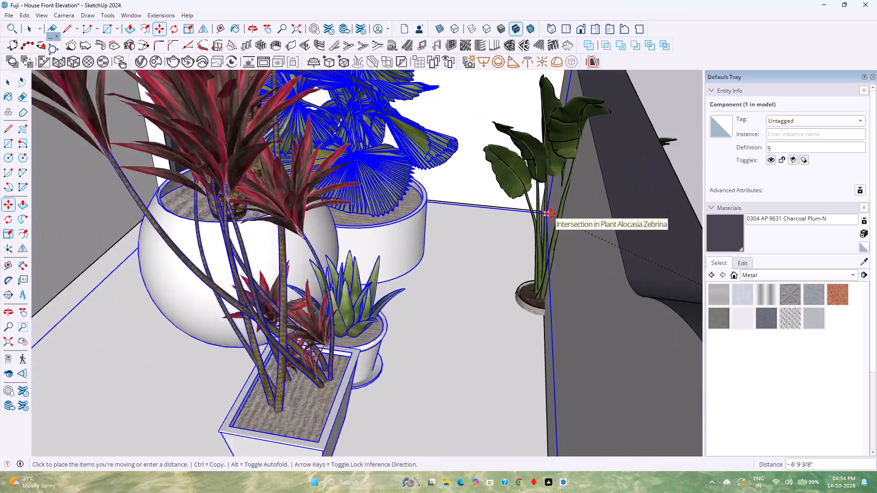
scroll(551, 214, up, 6)
scroll(507, 210, up, 5)
middle_drag(507, 210, 560, 194)
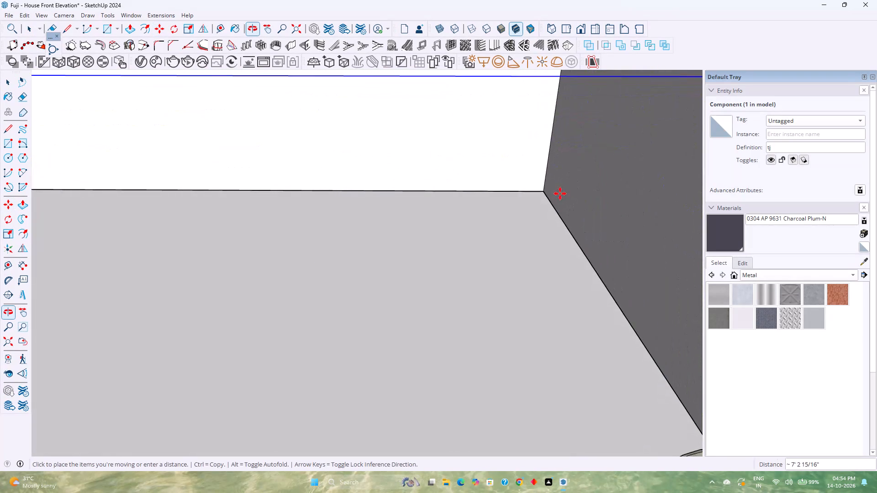
click(546, 192)
scroll(546, 192, down, 10)
key(space)
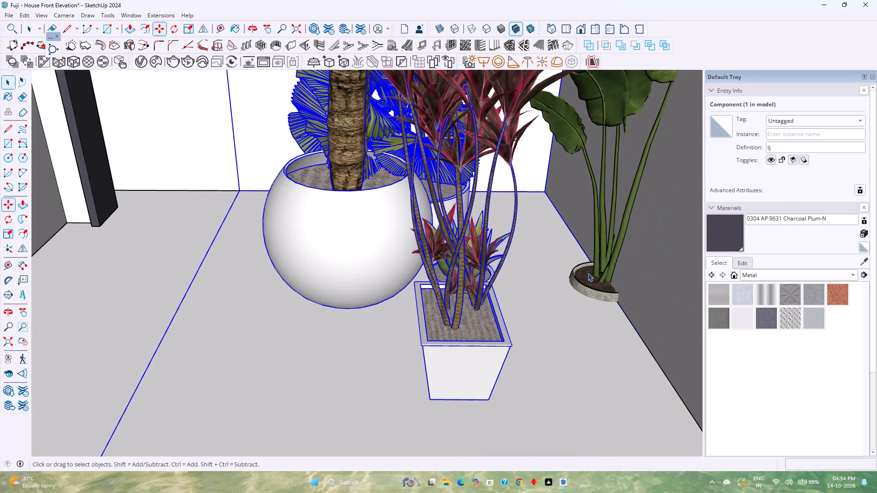
Delete the Plant Alocasia Zebrina component standing against the inside of the curved front boundary wall.
click(607, 294)
scroll(606, 292, down, 5)
middle_drag(604, 291, 545, 262)
middle_click(545, 262)
scroll(545, 262, down, 1)
scroll(545, 262, up, 1)
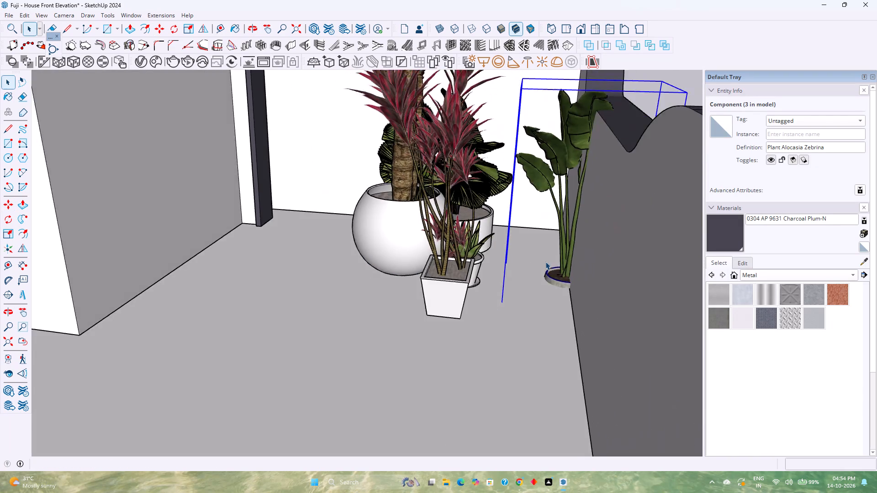
scroll(545, 262, down, 11)
scroll(545, 262, up, 1)
middle_drag(545, 262, 388, 256)
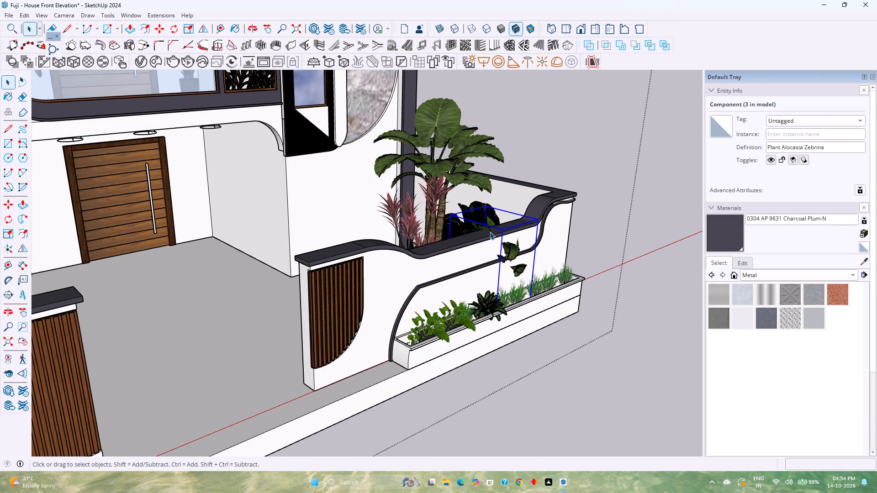
key(Delete)
Open the group at the curved front wall and delete one of its overlapping Alocasia Zebrina plants.
middle_drag(482, 255, 482, 256)
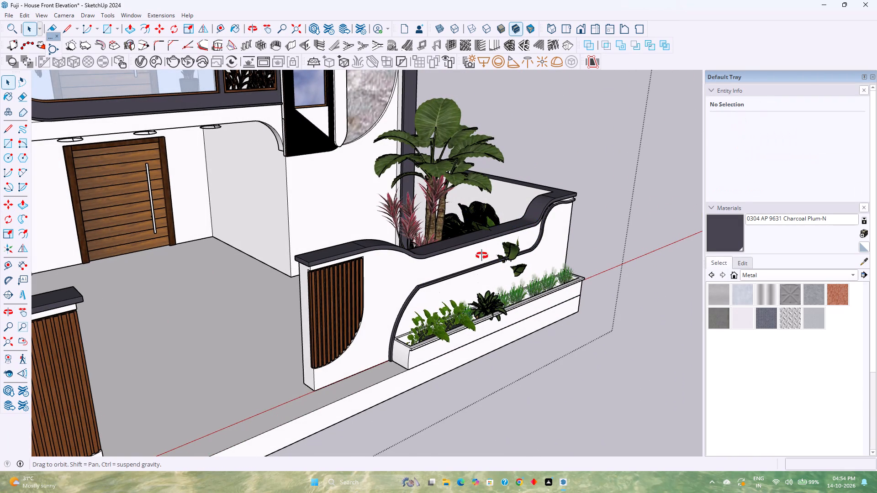
middle_drag(482, 256, 549, 307)
click(486, 226)
double_click(486, 226)
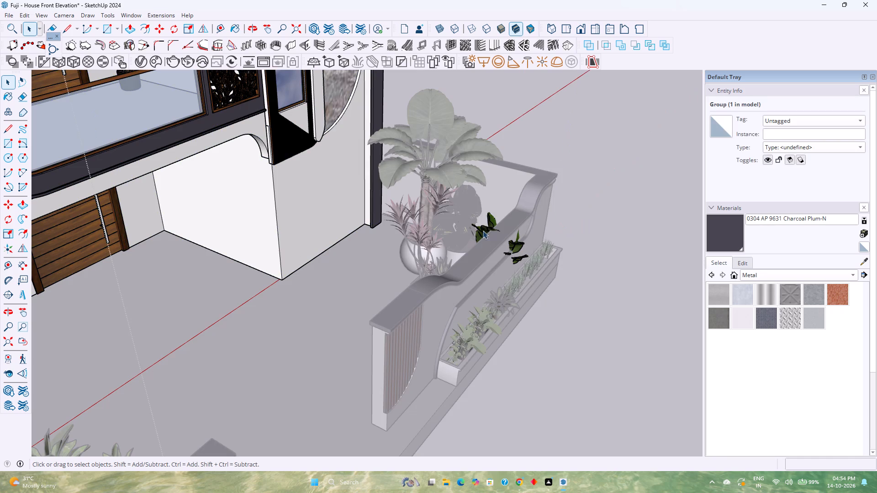
click(482, 231)
key(Delete)
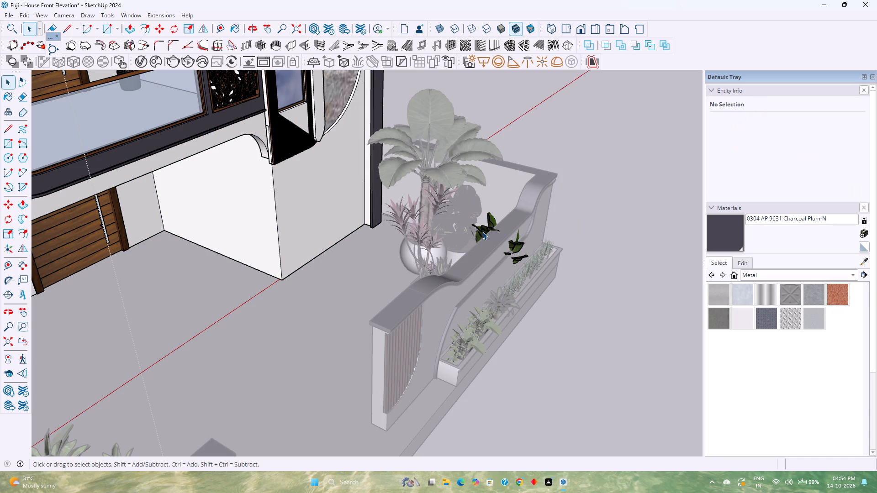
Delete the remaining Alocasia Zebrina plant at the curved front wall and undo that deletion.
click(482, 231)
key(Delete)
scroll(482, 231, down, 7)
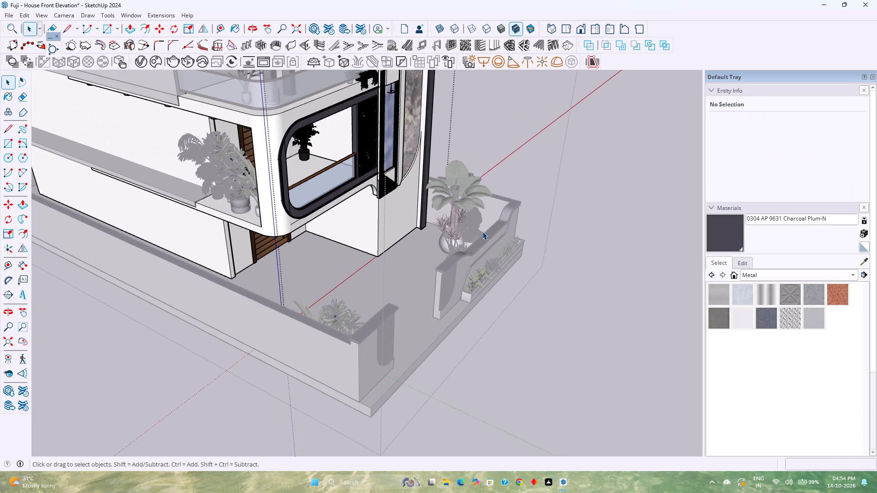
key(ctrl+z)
Cut the last Alocasia Zebrina plant poking through the curved front wall out of the group and exit the group.
click(482, 231)
scroll(482, 231, up, 4)
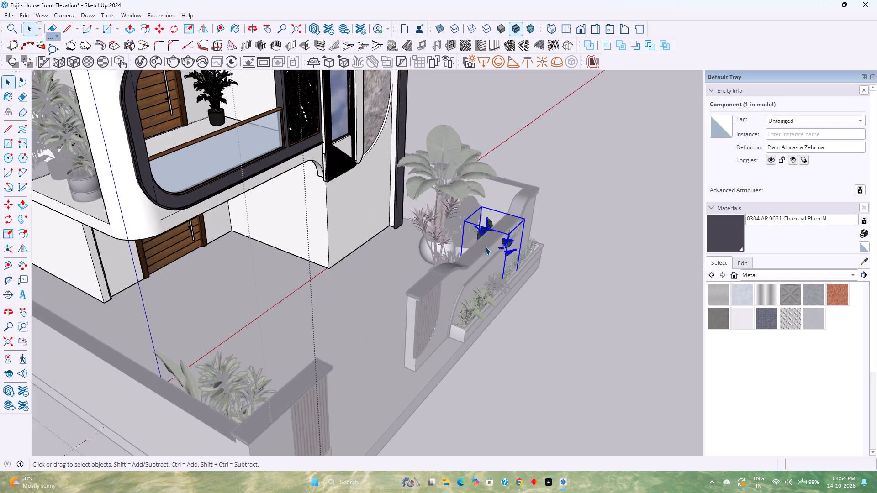
scroll(485, 246, up, 5)
middle_click(485, 248)
key(m)
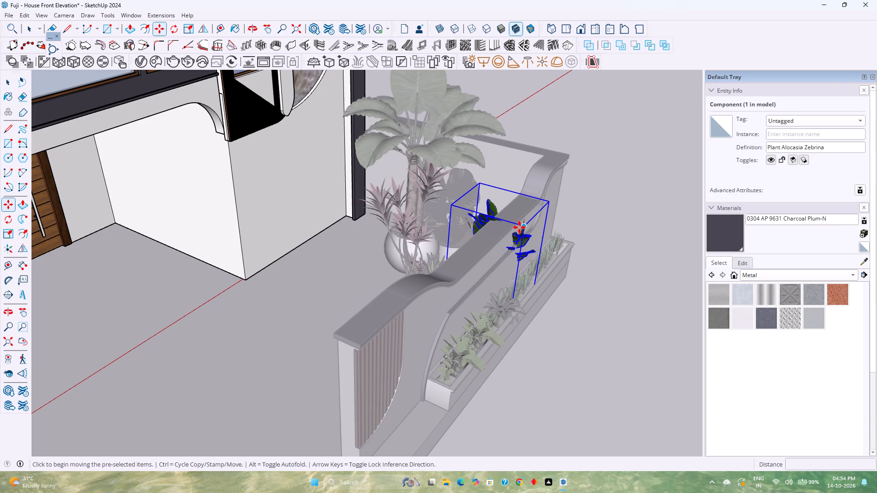
key(space)
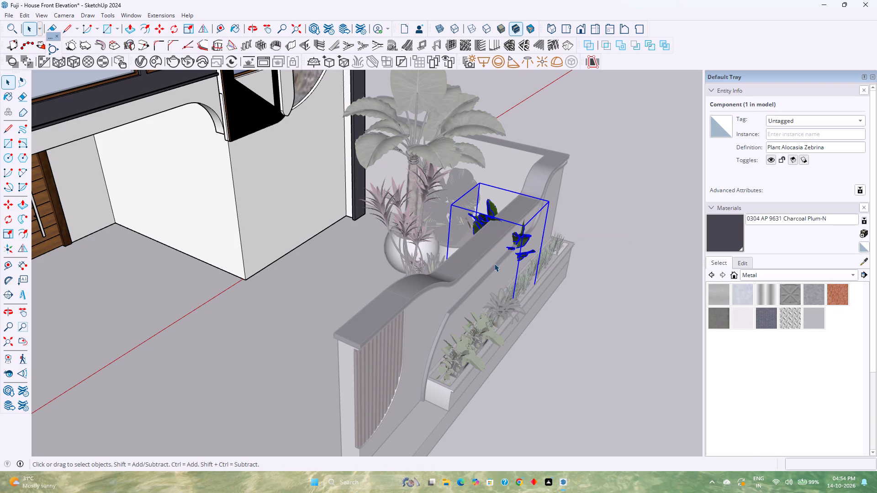
key(ctrl+x)
key(space)
key(Escape)
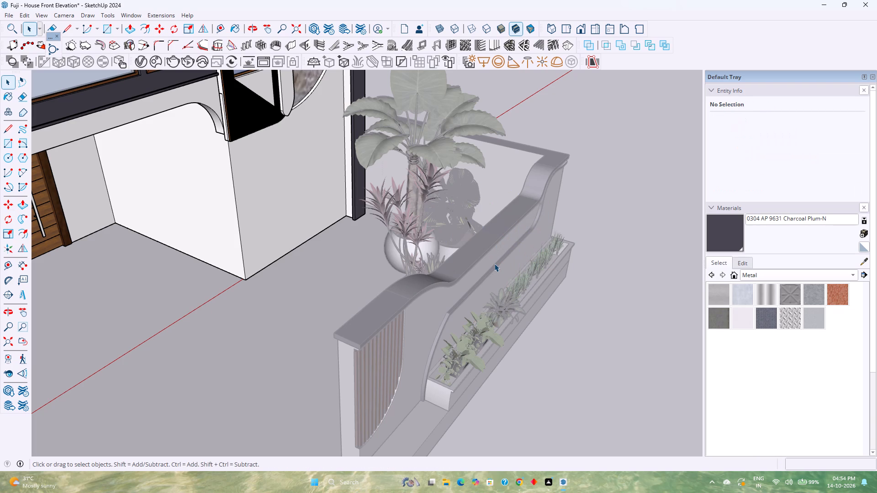
Move the potted plant group on the driveway about 2' 2" towards the curved front boundary wall and deselect it.
scroll(494, 263, down, 4)
middle_drag(445, 268, 645, 267)
middle_click(645, 267)
middle_drag(645, 267, 591, 269)
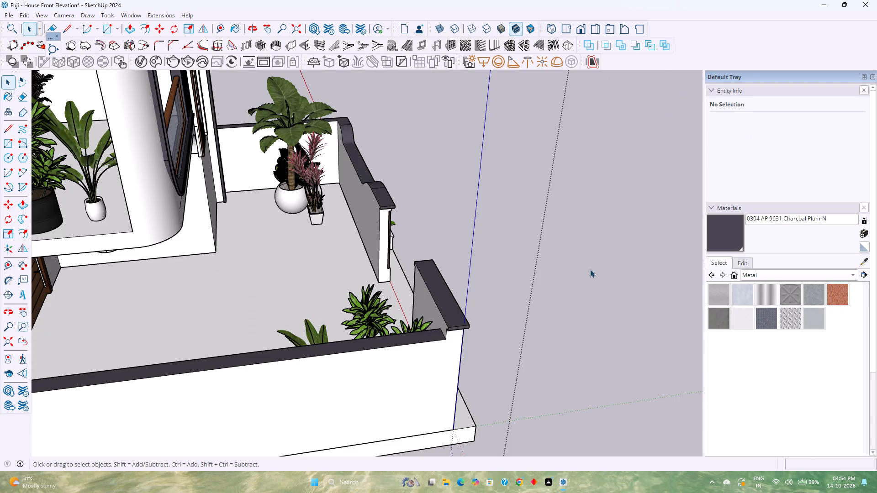
click(308, 199)
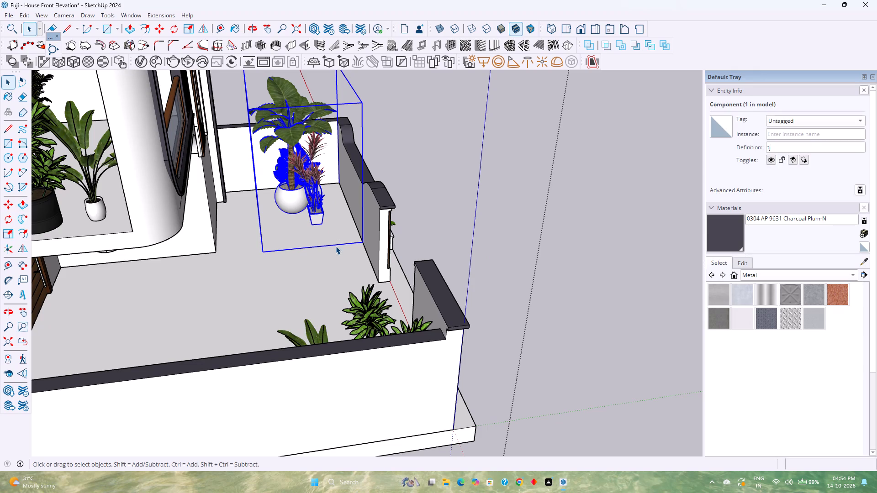
key(m)
click(263, 253)
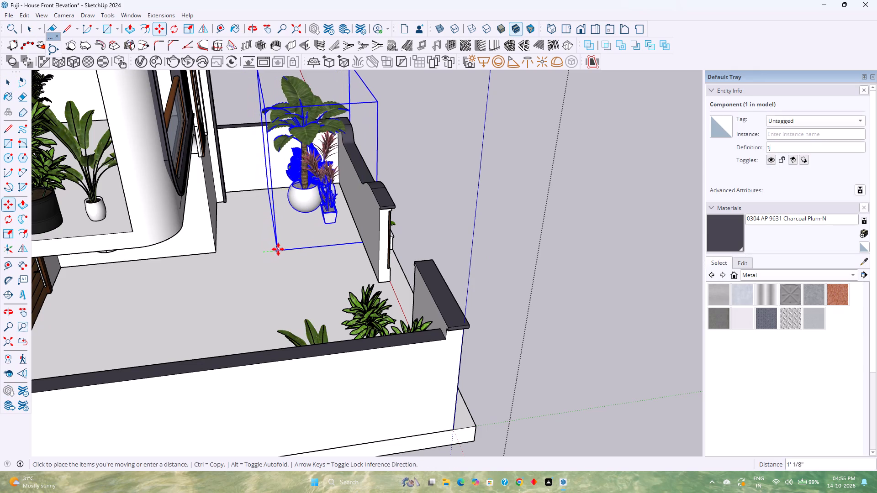
click(294, 245)
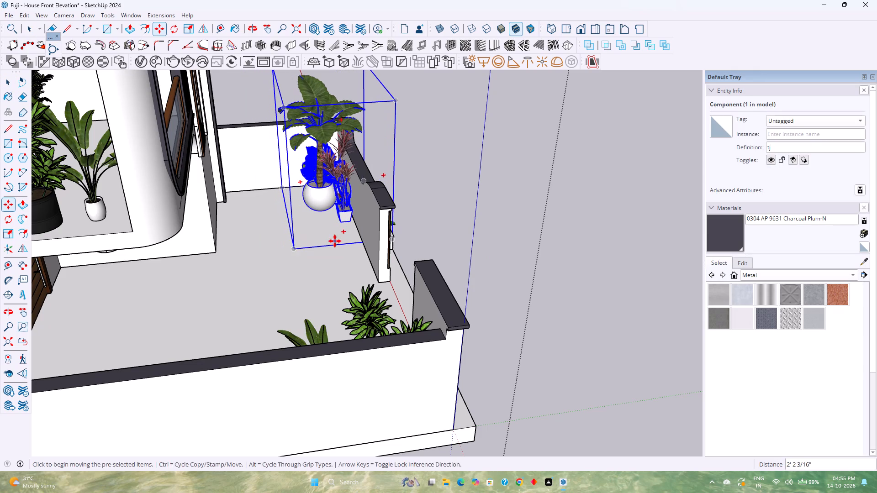
key(space)
middle_drag(468, 236, 377, 254)
key(Escape)
Open the house group and paste the Plant Alocasia Zebrina on the upper terrace floor, in the corner beside the small pots and glass railing.
scroll(460, 277, down, 5)
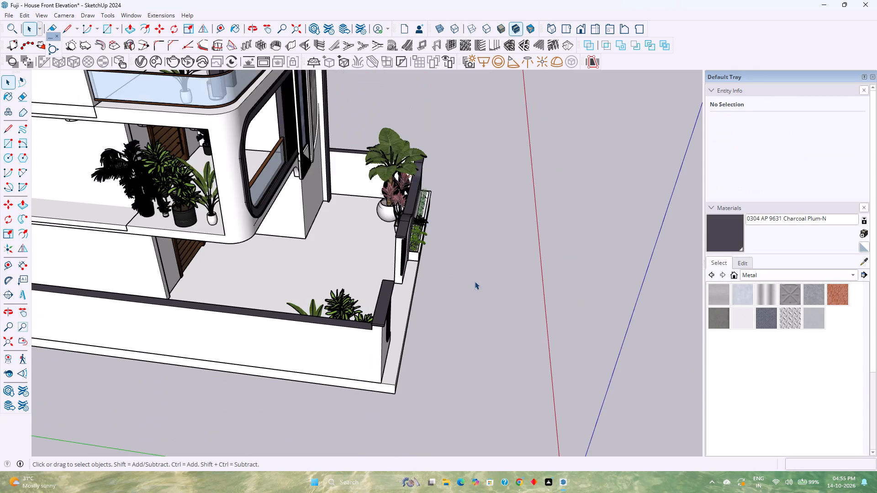
middle_drag(475, 281, 350, 263)
middle_drag(350, 263, 319, 255)
middle_click(316, 255)
scroll(312, 254, down, 2)
shift+middle_drag(312, 254, 368, 388)
shift+middle_click(368, 388)
scroll(290, 265, up, 1)
shift+middle_drag(290, 265, 470, 314)
shift+middle_click(470, 314)
scroll(475, 284, up, 3)
click(406, 254)
click(403, 254)
scroll(403, 254, up, 4)
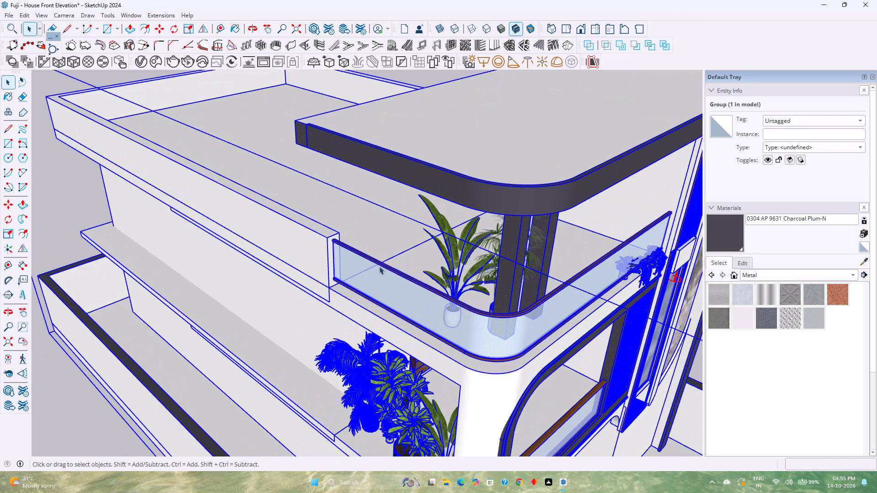
double_click(368, 273)
scroll(380, 268, up, 6)
middle_drag(385, 267, 661, 320)
middle_click(661, 320)
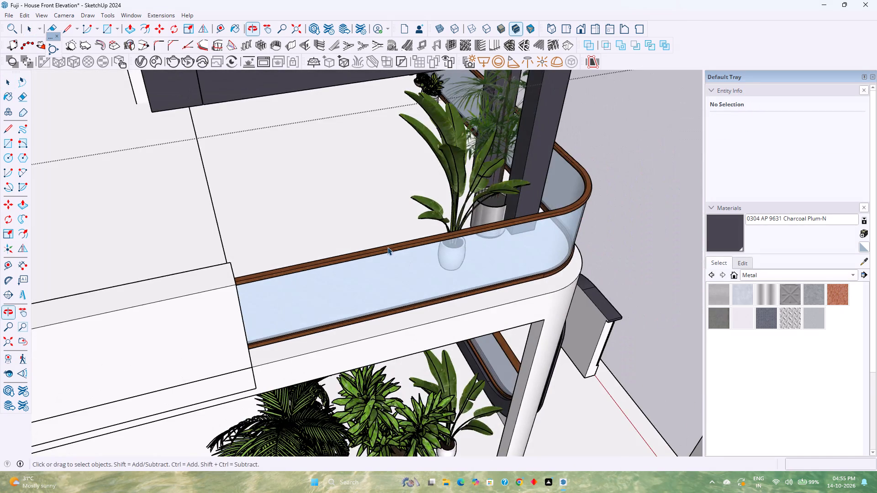
scroll(387, 247, down, 4)
shift+middle_drag(387, 247, 554, 319)
middle_drag(536, 317, 623, 283)
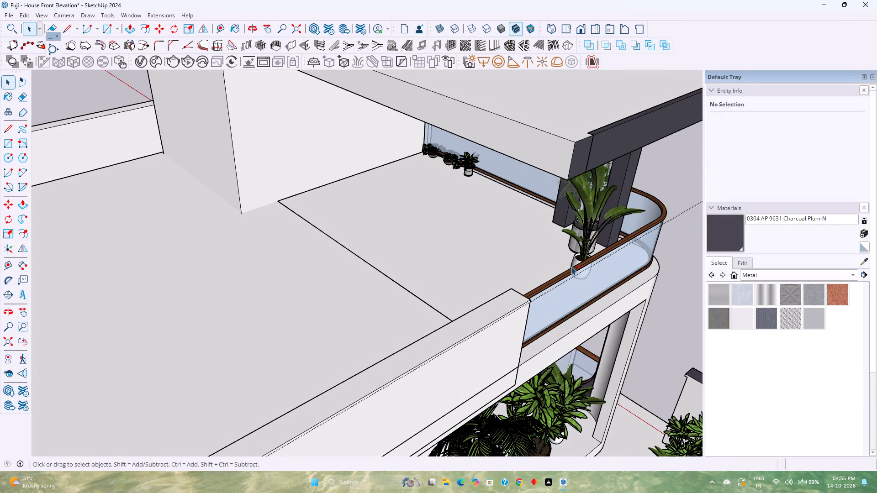
key(ctrl+v)
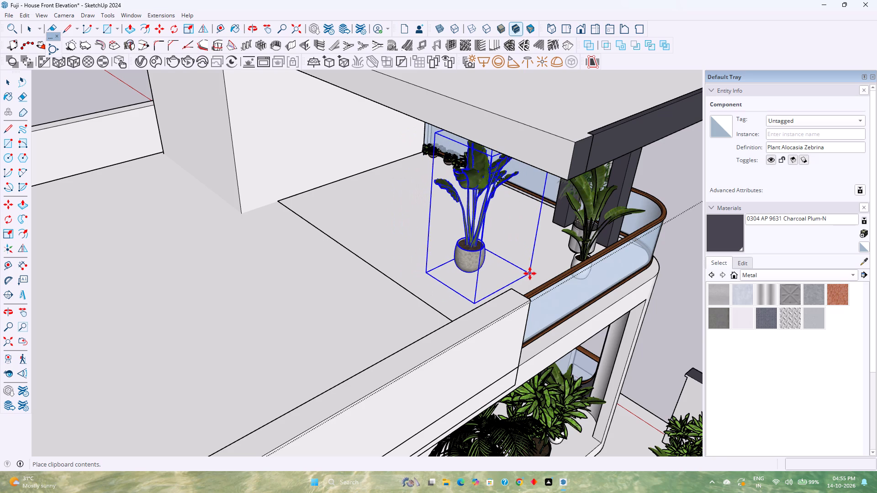
scroll(546, 286, down, 3)
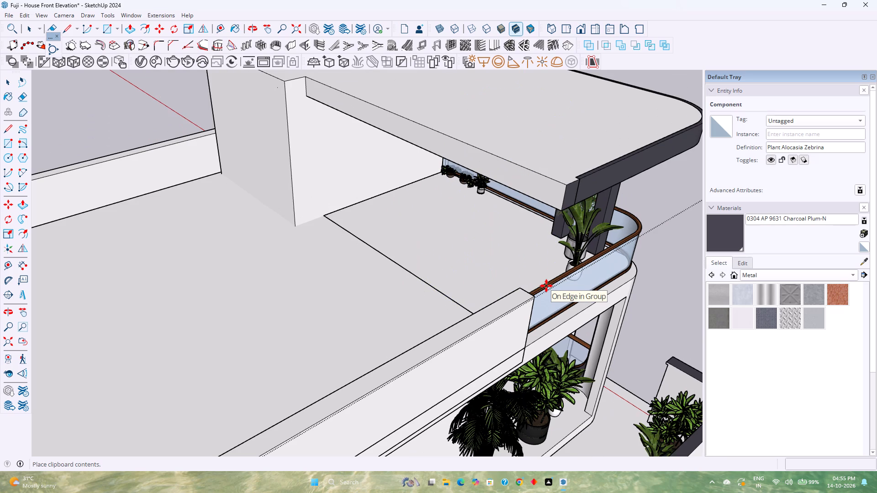
middle_drag(546, 286, 498, 255)
middle_click(493, 253)
scroll(479, 257, up, 6)
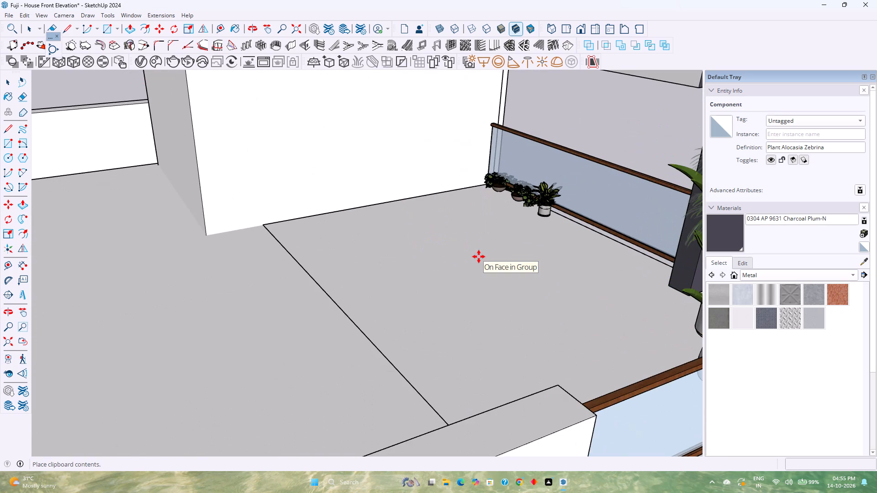
click(525, 206)
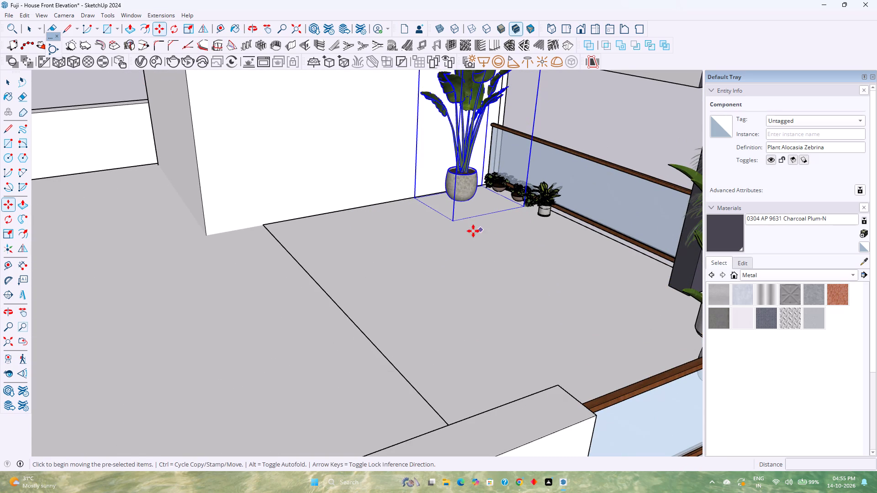
Copy the terrace's Plant Alocasia Zebrina about 24' 5" away onto the ground floor, beside the entrance wall under the balcony.
click(453, 223)
scroll(455, 262, down, 6)
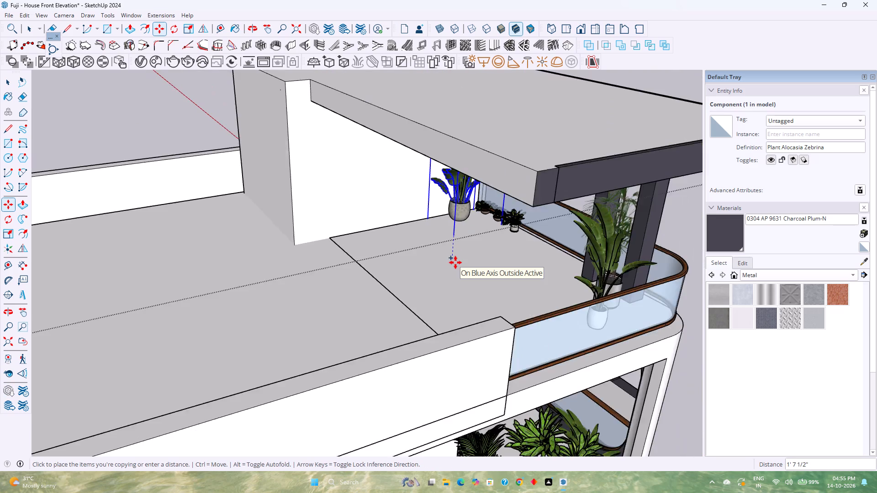
scroll(455, 262, down, 3)
shift+middle_drag(590, 355, 407, 307)
shift+middle_click(405, 306)
middle_drag(454, 313, 328, 336)
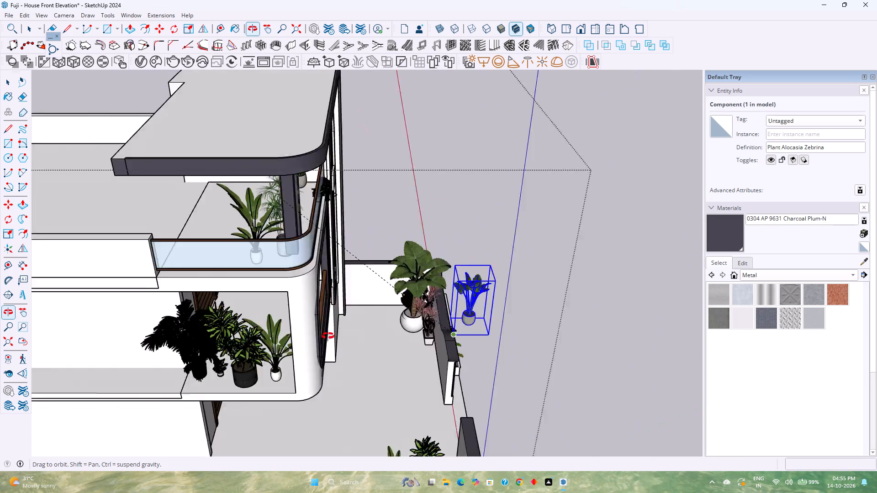
middle_drag(328, 336, 187, 340)
middle_click(187, 340)
shift+middle_drag(295, 318, 434, 322)
middle_drag(425, 322, 131, 308)
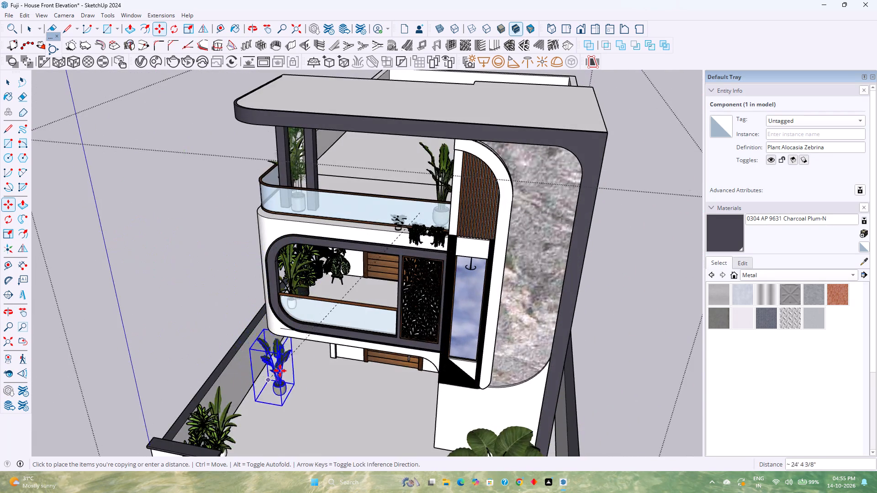
scroll(288, 365, up, 6)
scroll(321, 331, up, 7)
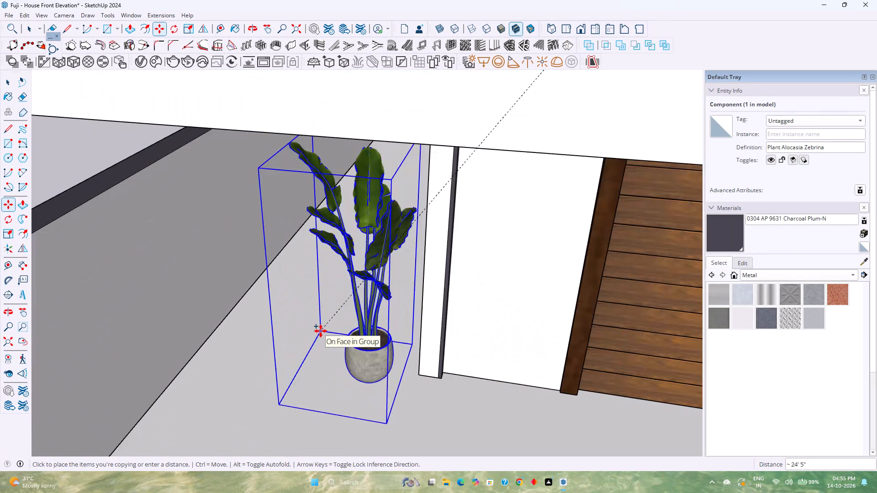
click(334, 324)
scroll(334, 324, down, 2)
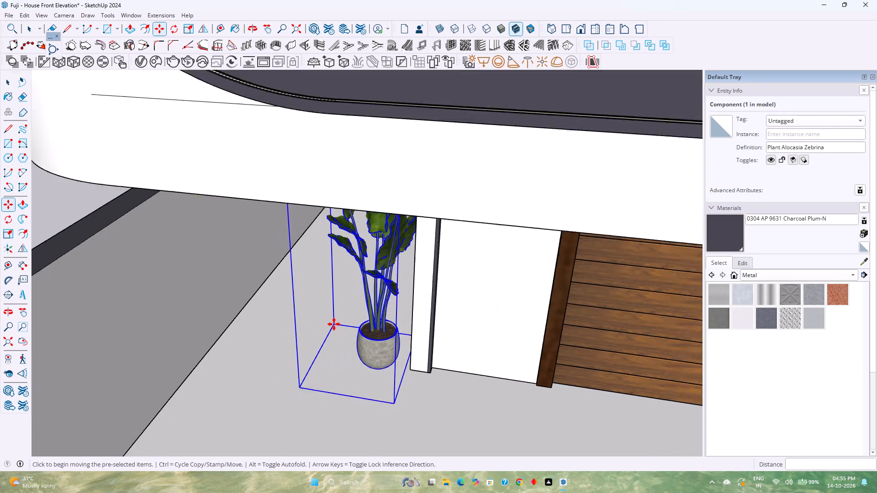
scroll(334, 324, down, 8)
scroll(354, 362, up, 1)
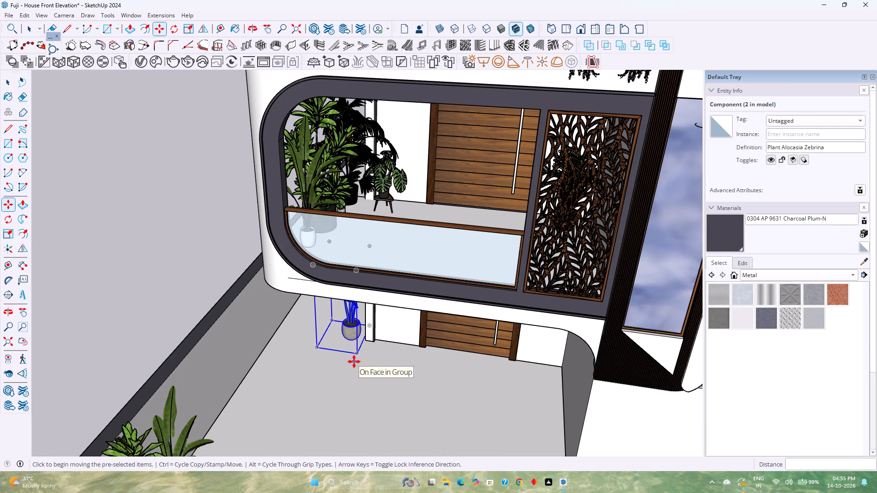
key(space)
Set the standard front view and save the model as Fuji - House Front Elevation in Fuji Files, replacing the existing file.
scroll(354, 362, down, 8)
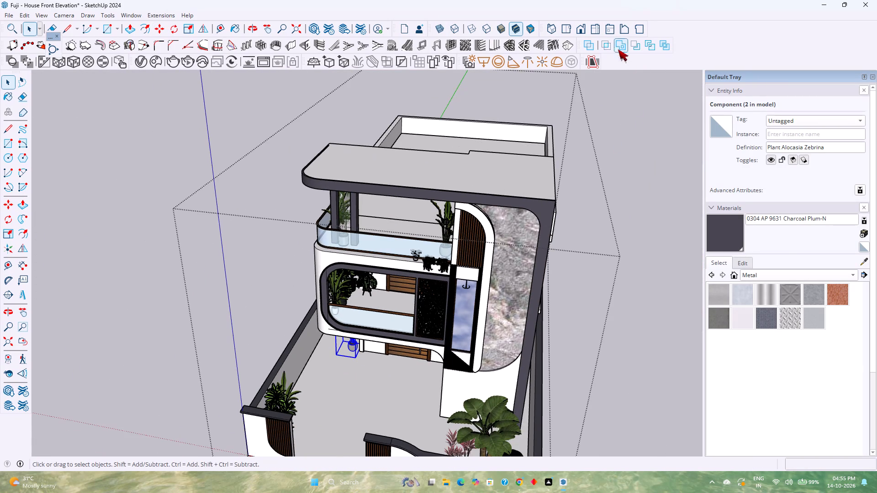
click(583, 29)
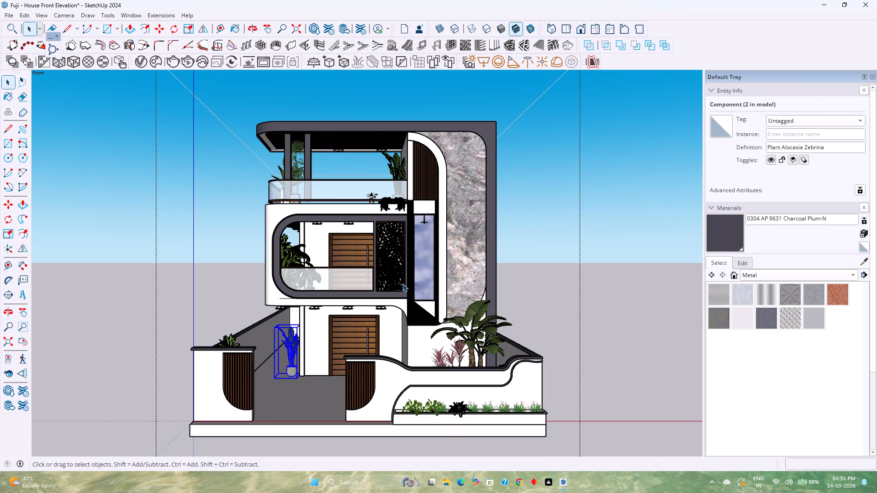
key(ctrl+s)
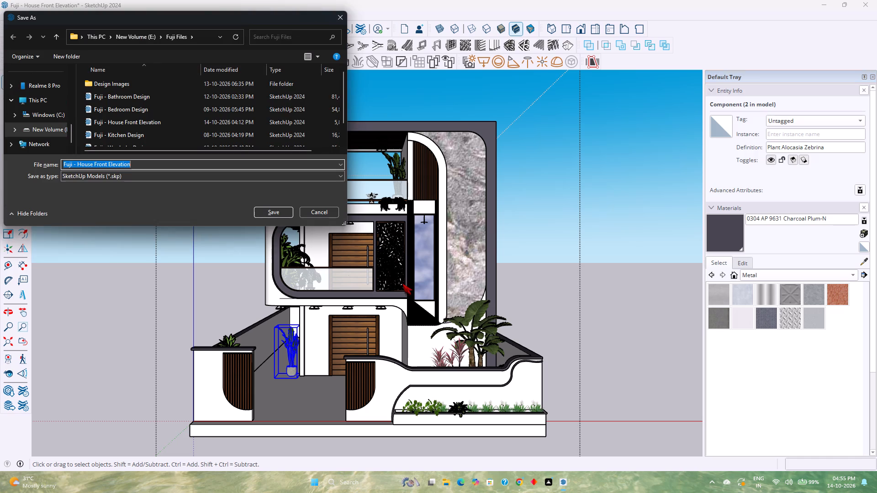
scroll(169, 132, down, 5)
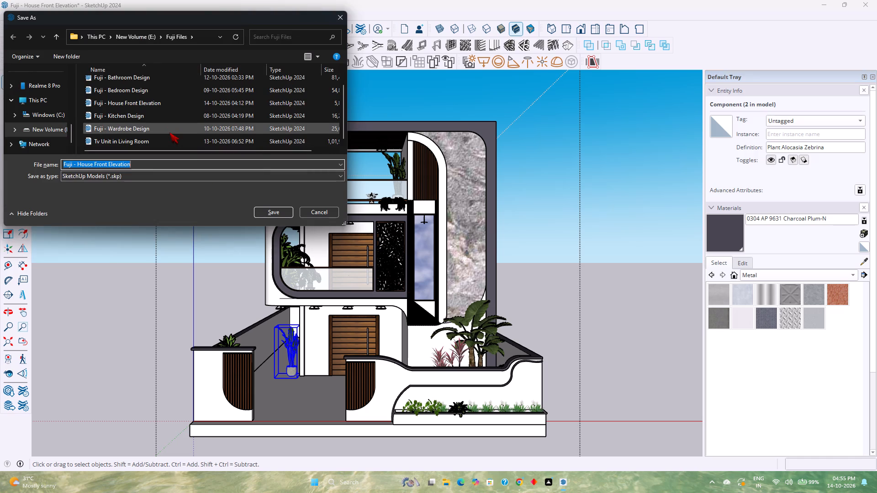
click(160, 98)
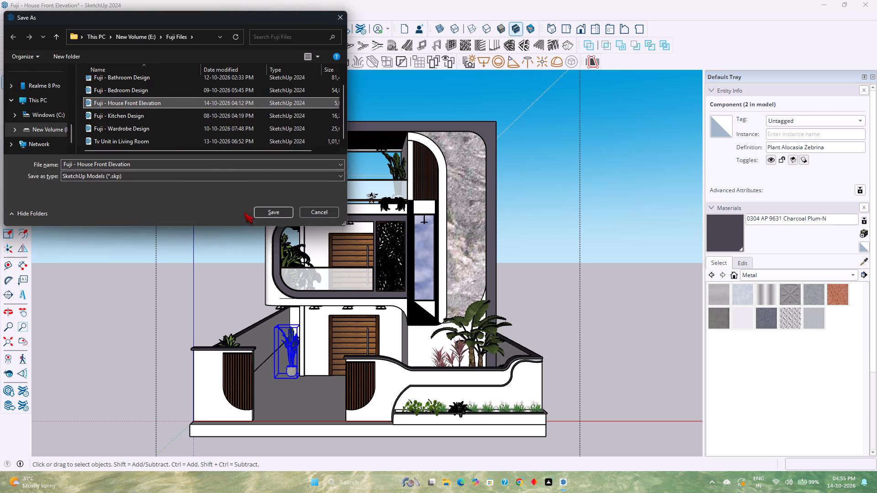
click(268, 212)
click(457, 239)
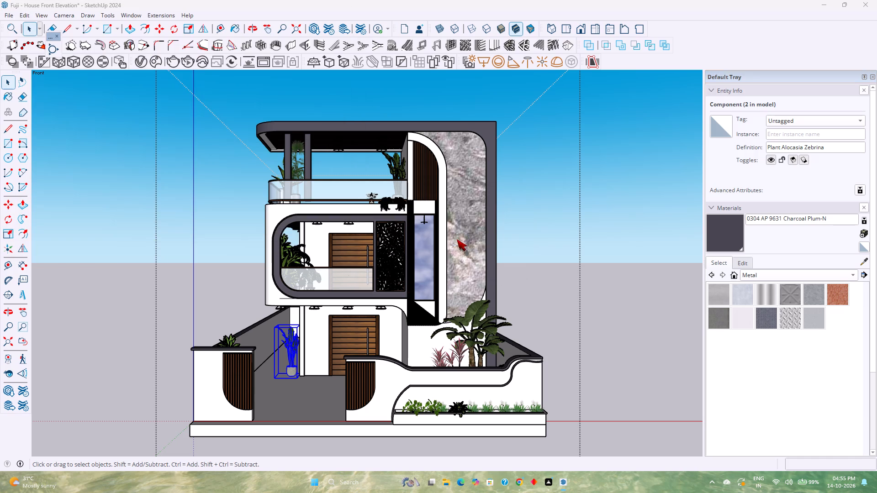
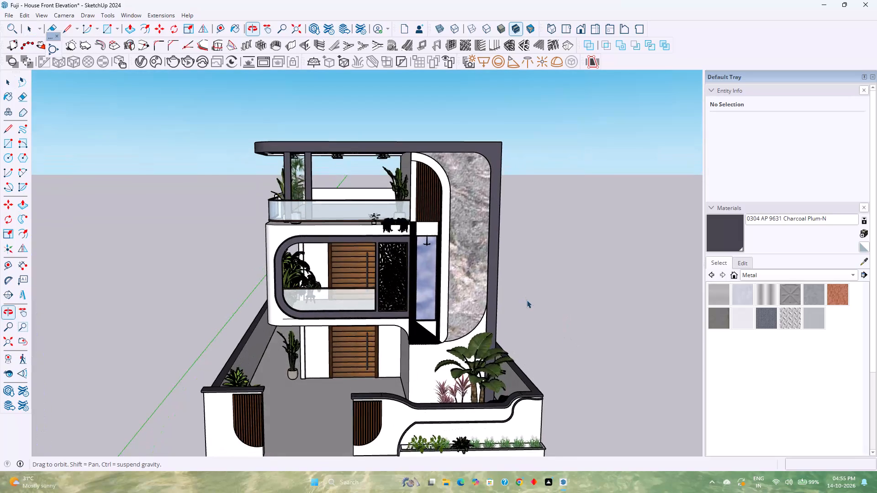
Examine the house model's front elevation, sides, roof and compound wall from several angles.
scroll(525, 313, up, 4)
middle_drag(527, 324, 530, 300)
scroll(536, 295, down, 5)
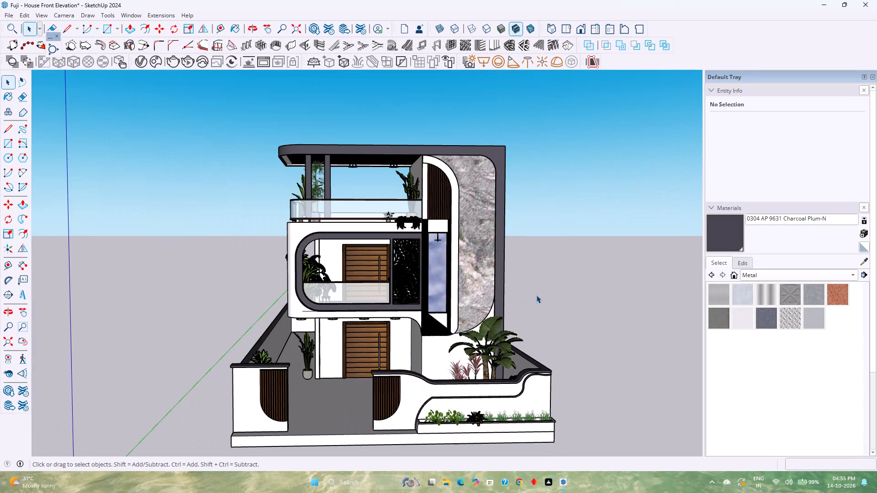
middle_drag(536, 295, 612, 296)
middle_drag(613, 296, 638, 304)
middle_drag(638, 304, 562, 341)
middle_drag(546, 346, 402, 361)
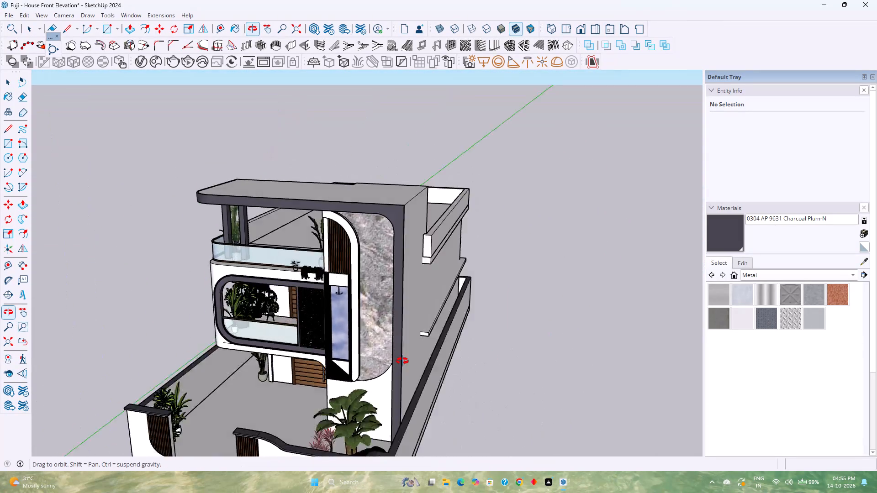
middle_drag(402, 361, 231, 363)
scroll(234, 363, down, 3)
middle_drag(234, 363, 575, 325)
middle_click(575, 325)
scroll(575, 325, down, 1)
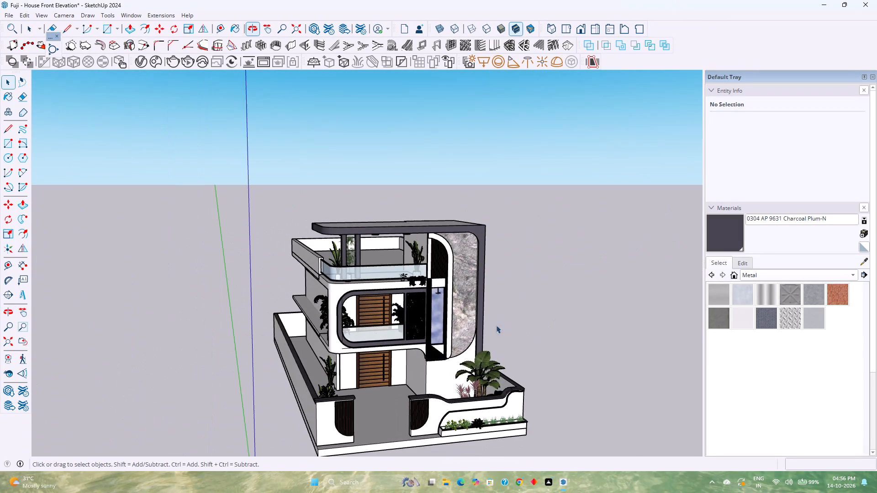
scroll(461, 324, down, 2)
middle_drag(495, 336, 402, 289)
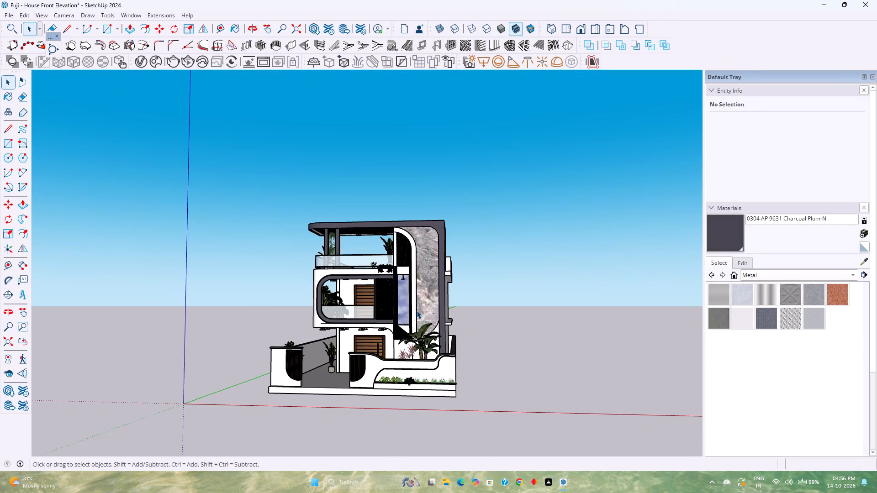
scroll(417, 310, up, 7)
middle_drag(417, 311, 465, 308)
middle_click(465, 308)
middle_click(467, 308)
middle_click(467, 308)
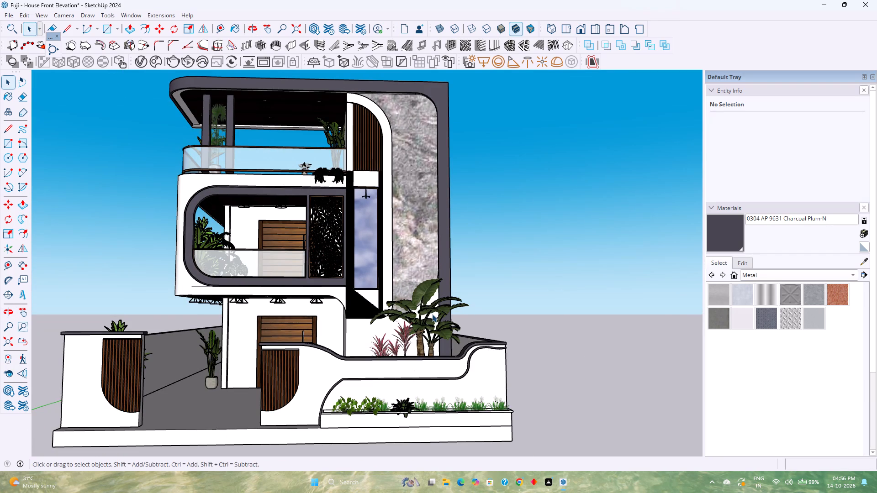
scroll(365, 391, down, 1)
Open the house group for editing and select the front face of the curved compound wall beside the entrance opening.
double_click(288, 413)
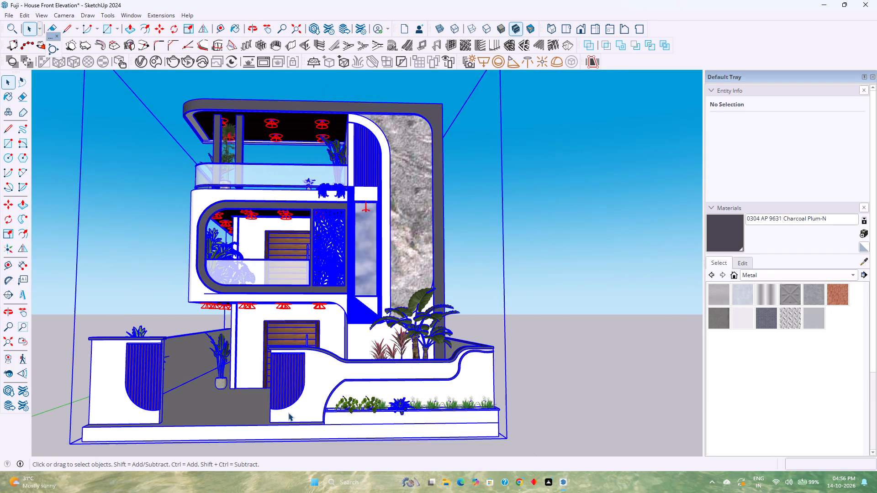
click(288, 413)
middle_drag(257, 417, 250, 437)
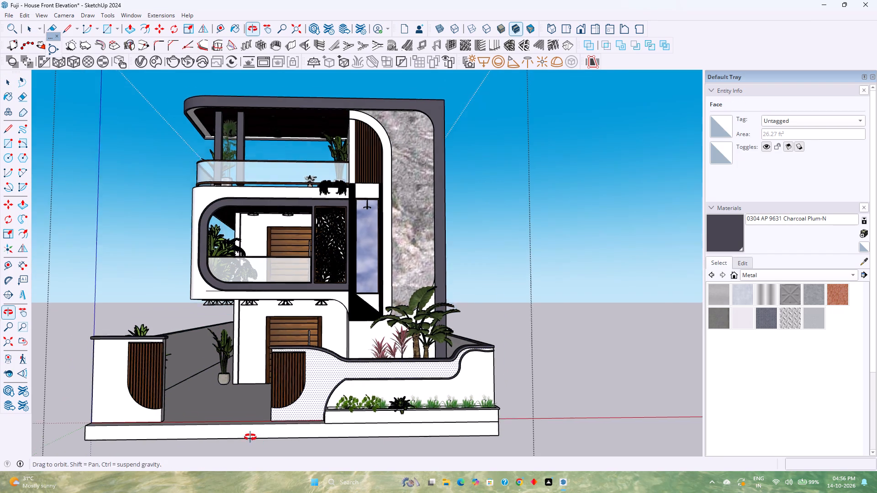
middle_drag(250, 437, 250, 438)
middle_click(250, 438)
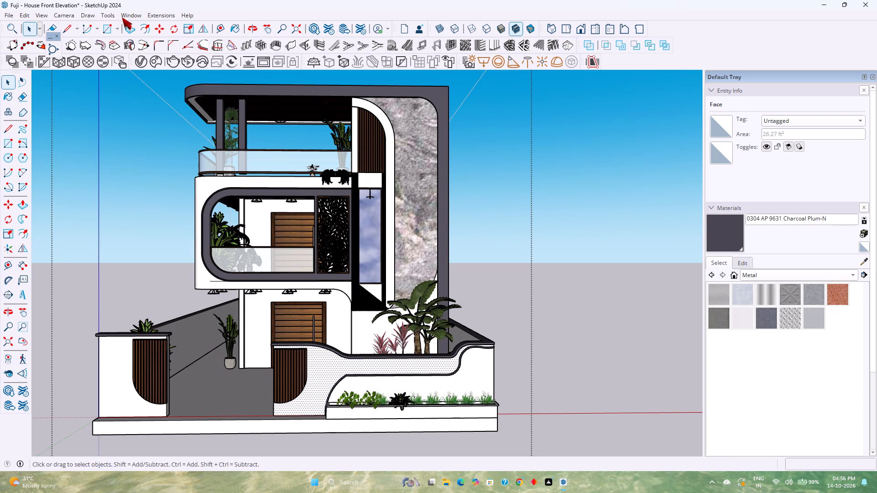
Search 3D Warehouse for "gate" models.
click(129, 18)
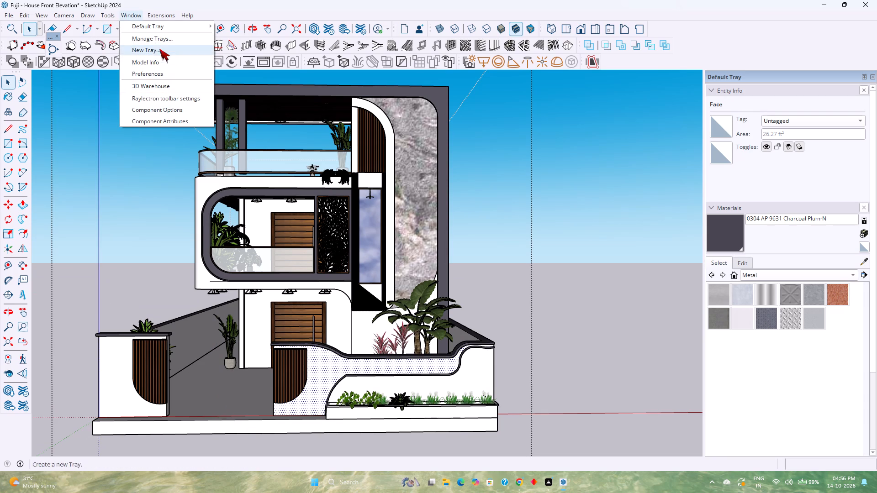
click(158, 85)
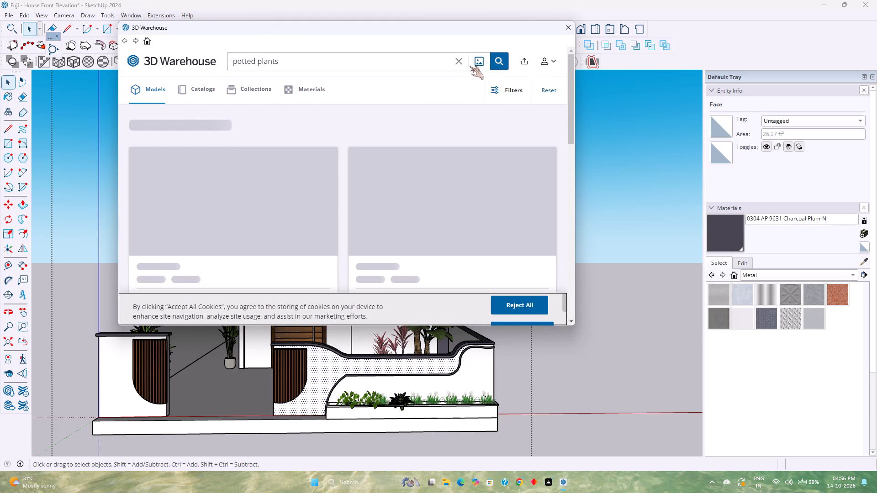
click(460, 59)
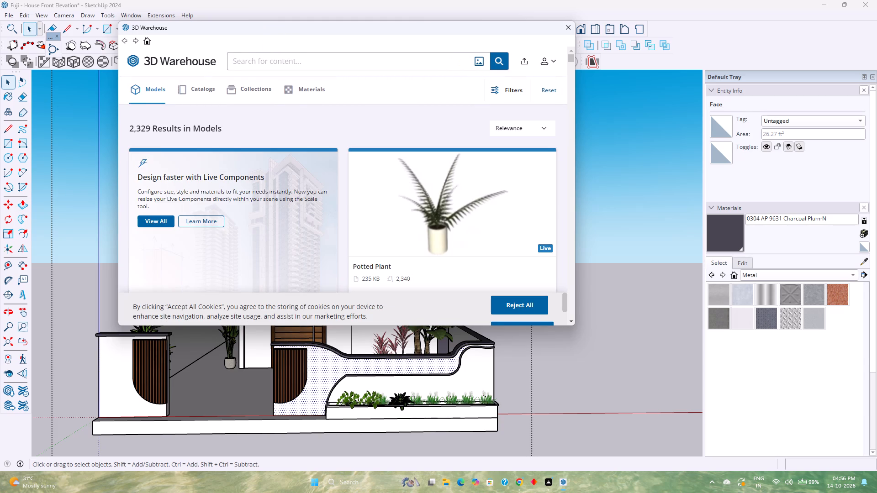
click(443, 59)
text(gate)
key(Return)
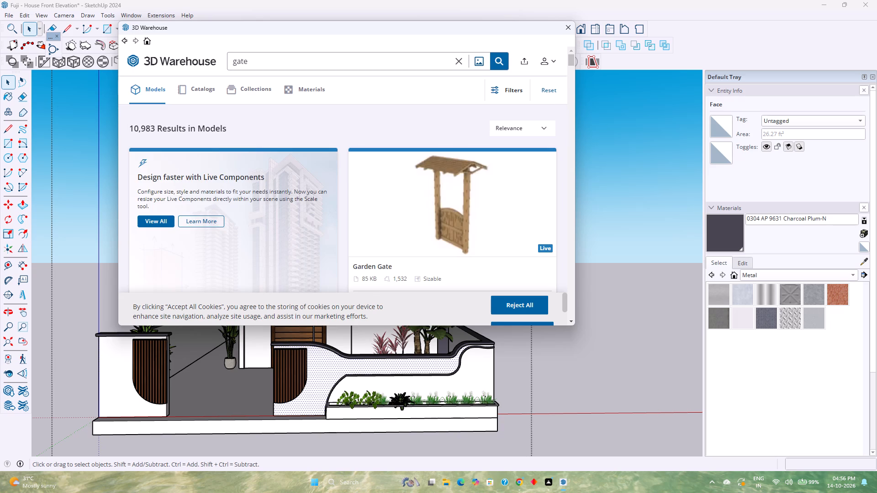
Look through the gate models for a design that suits the driveway opening in the compound wall.
scroll(374, 181, down, 8)
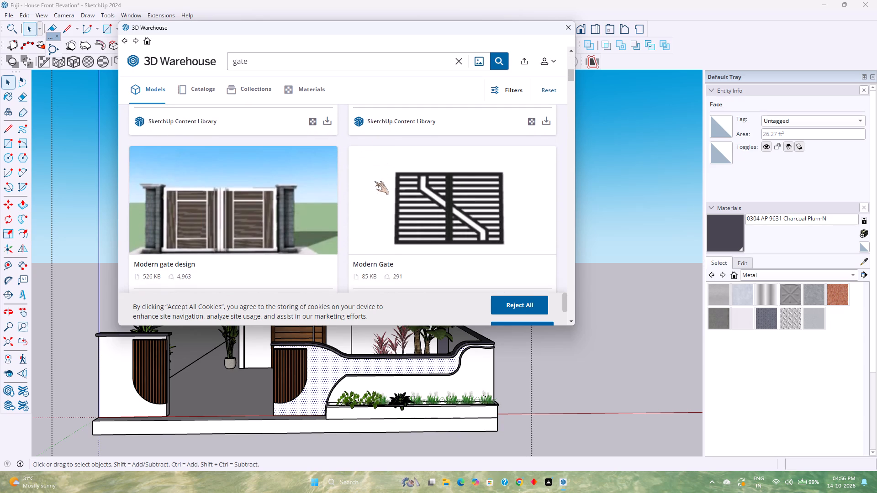
scroll(375, 181, down, 6)
scroll(375, 181, up, 2)
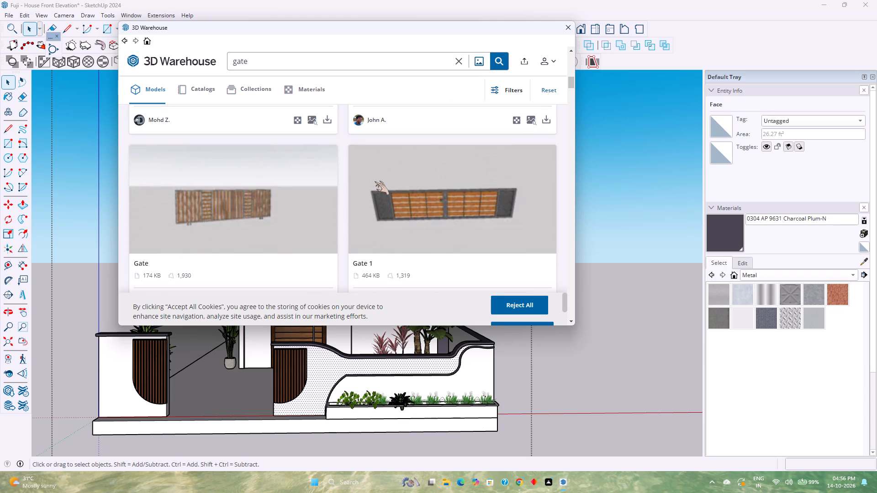
scroll(375, 181, down, 7)
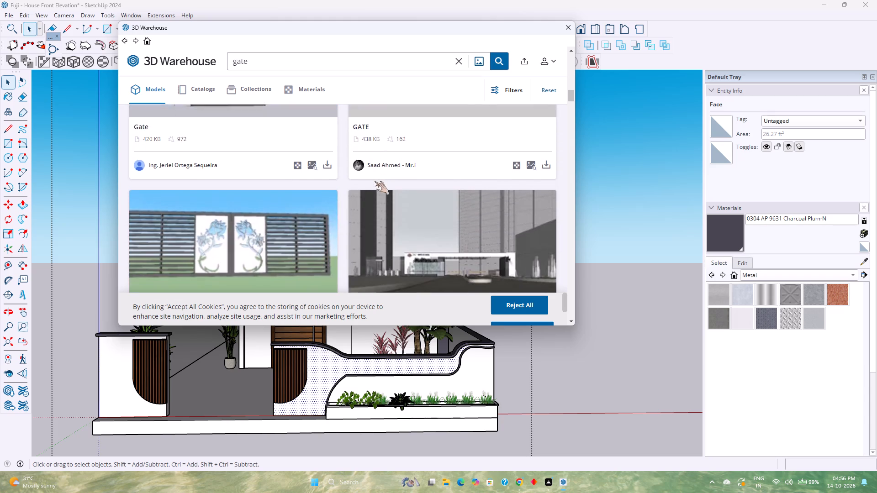
scroll(375, 181, down, 9)
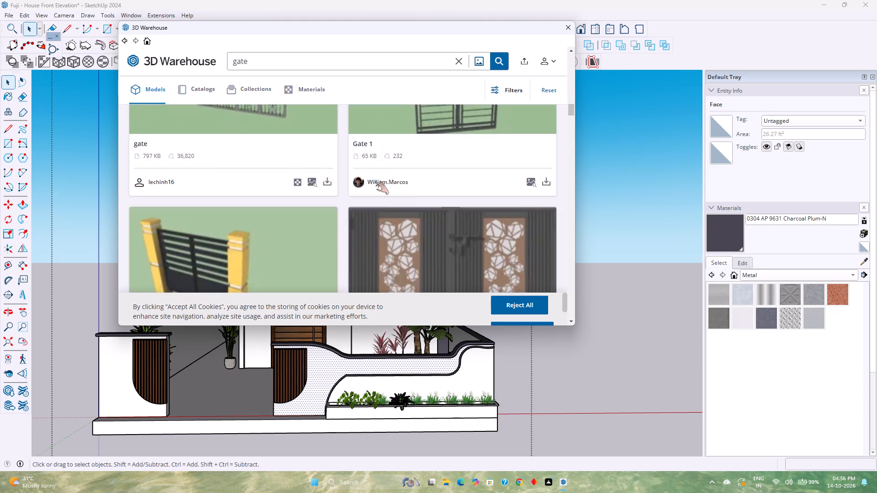
scroll(375, 181, down, 4)
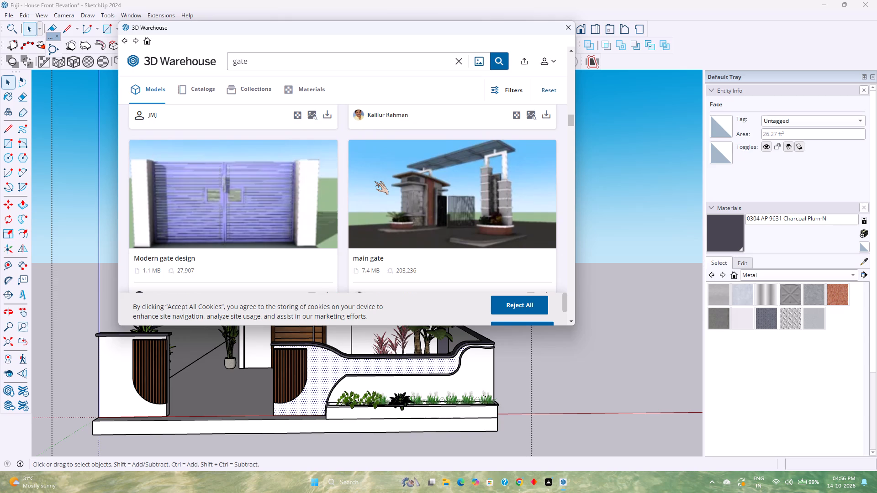
scroll(375, 181, down, 9)
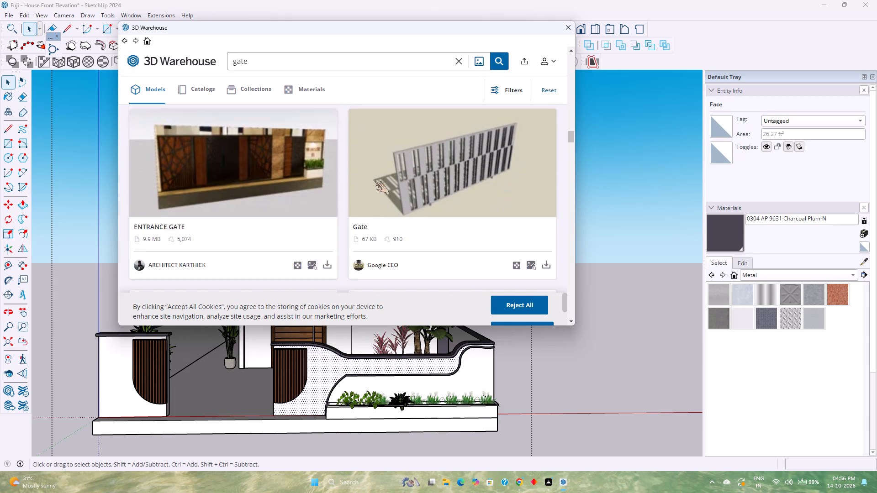
scroll(375, 181, down, 5)
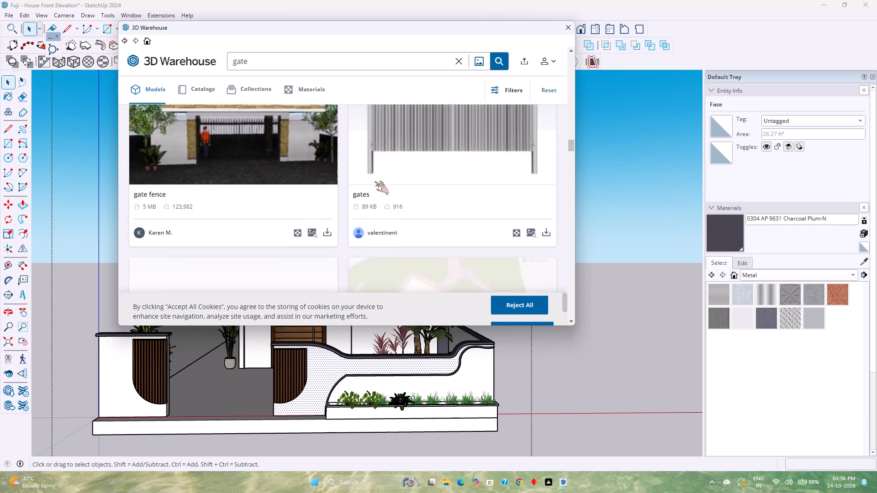
scroll(375, 181, down, 6)
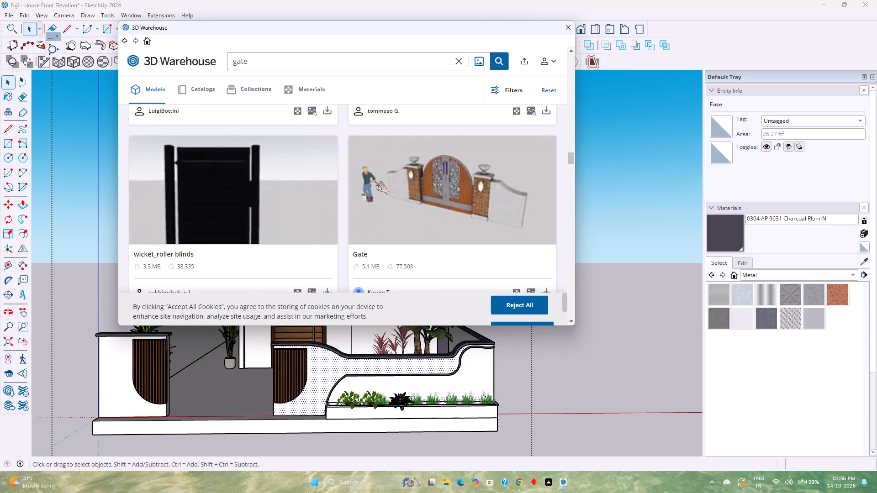
scroll(376, 183, down, 8)
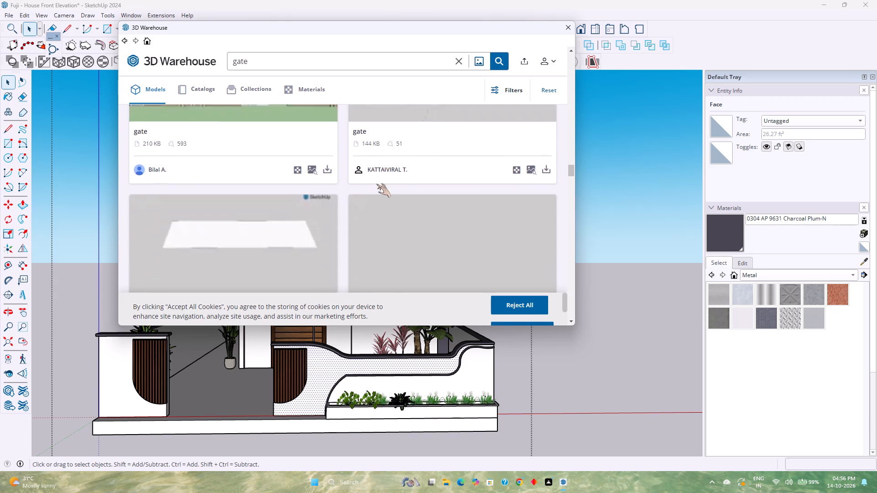
scroll(376, 184, down, 5)
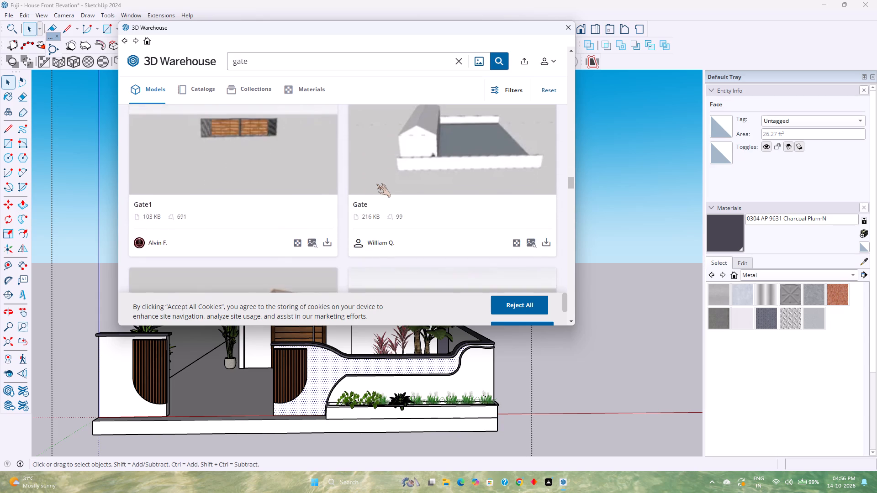
scroll(376, 184, down, 9)
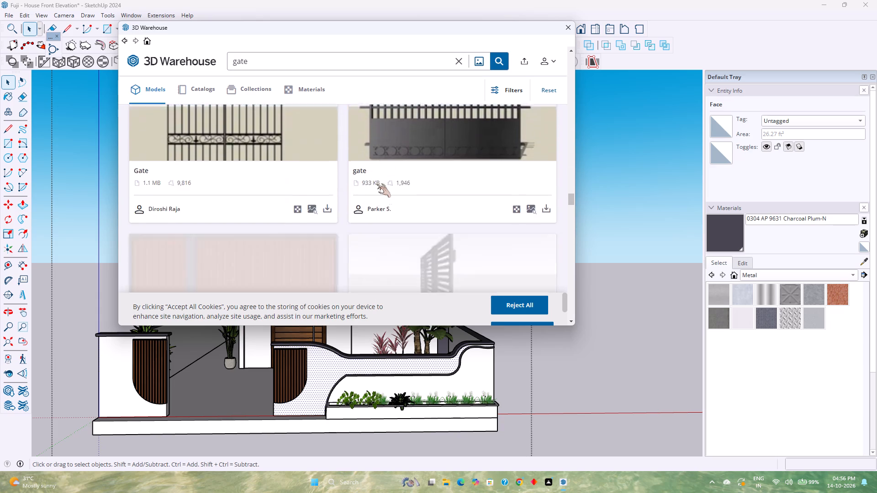
scroll(376, 184, down, 3)
scroll(379, 186, up, 1)
scroll(379, 186, down, 4)
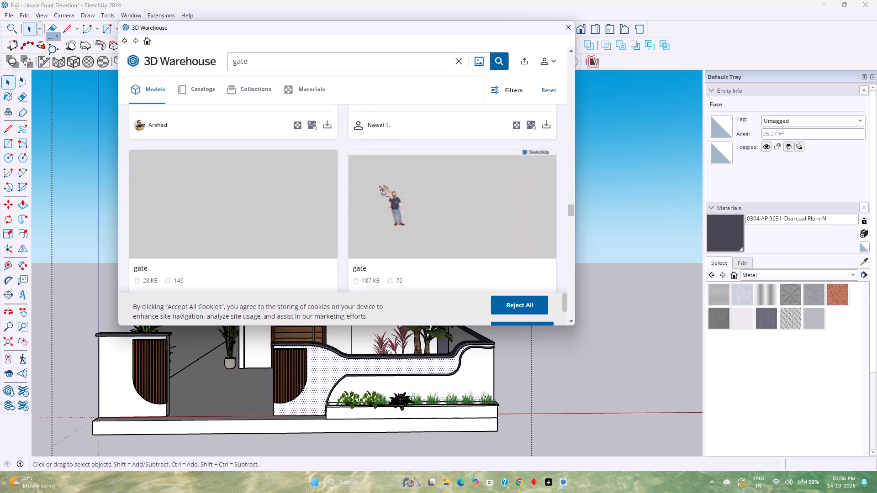
scroll(379, 186, down, 3)
scroll(379, 186, up, 1)
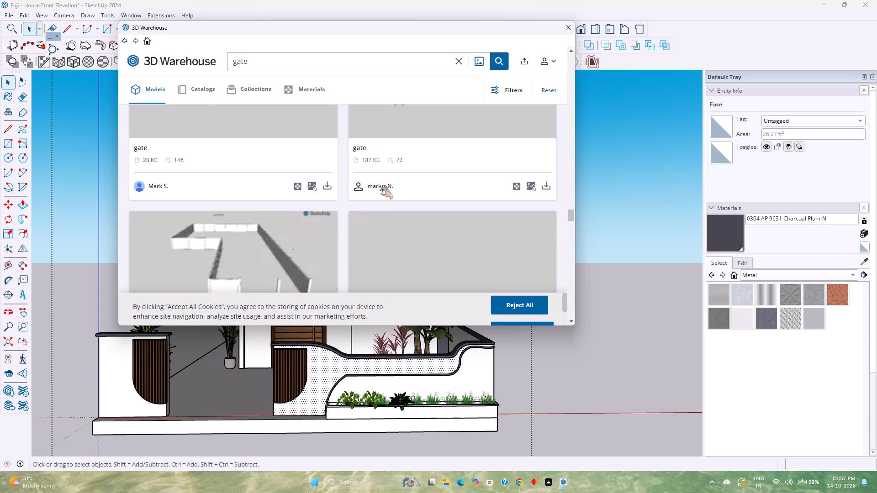
scroll(379, 186, down, 2)
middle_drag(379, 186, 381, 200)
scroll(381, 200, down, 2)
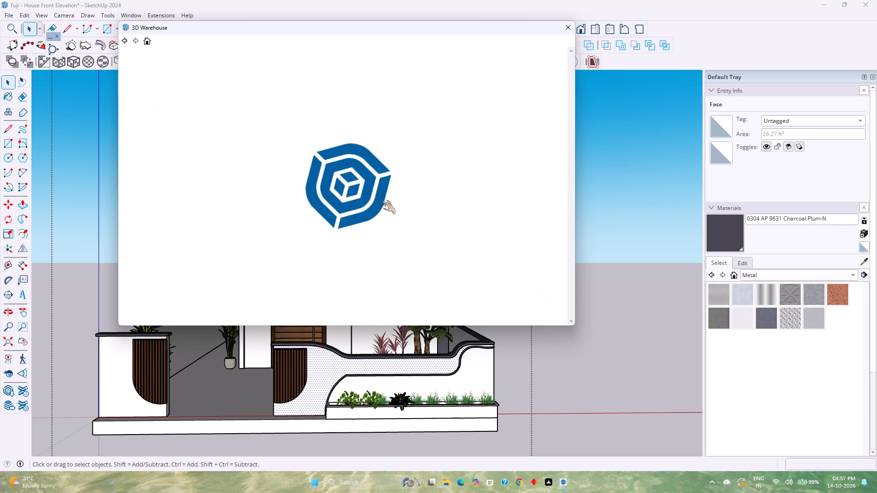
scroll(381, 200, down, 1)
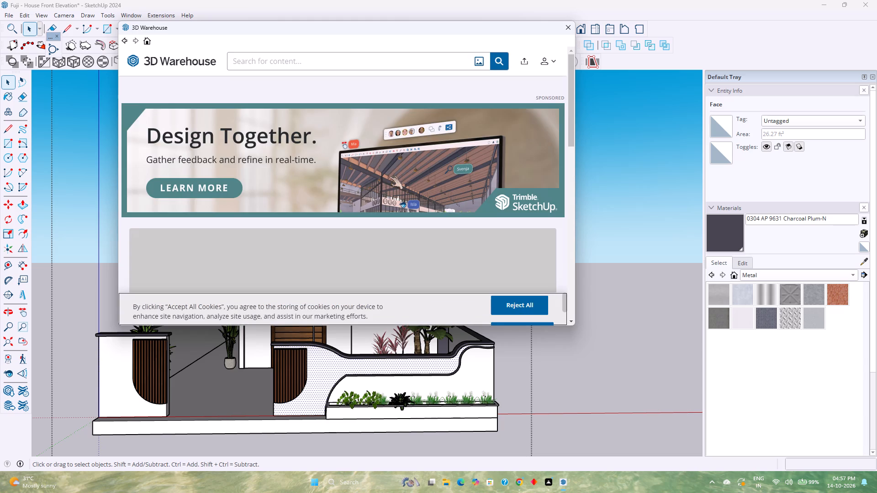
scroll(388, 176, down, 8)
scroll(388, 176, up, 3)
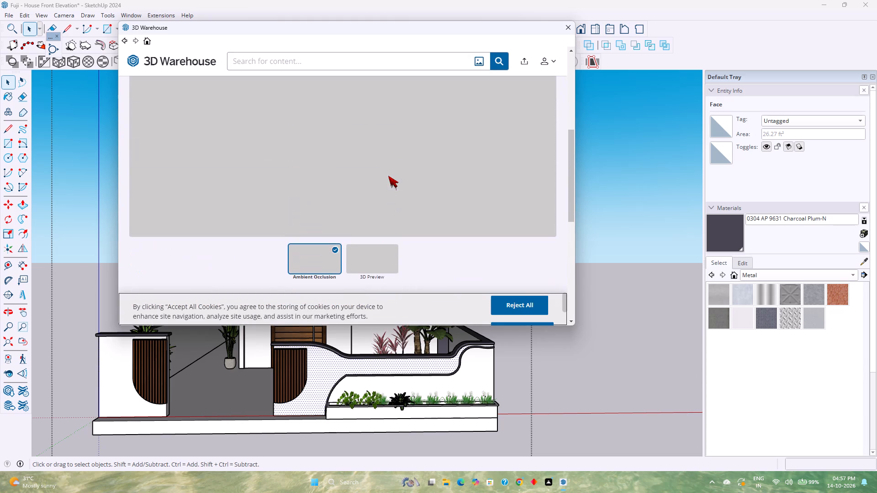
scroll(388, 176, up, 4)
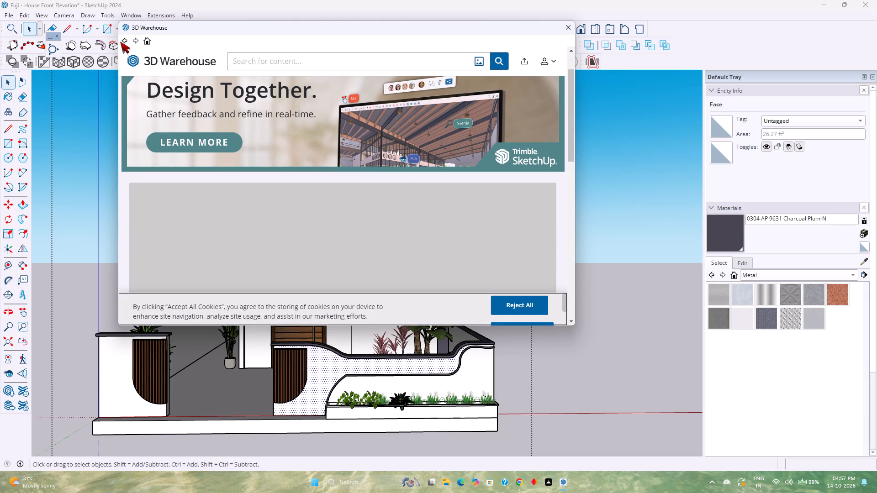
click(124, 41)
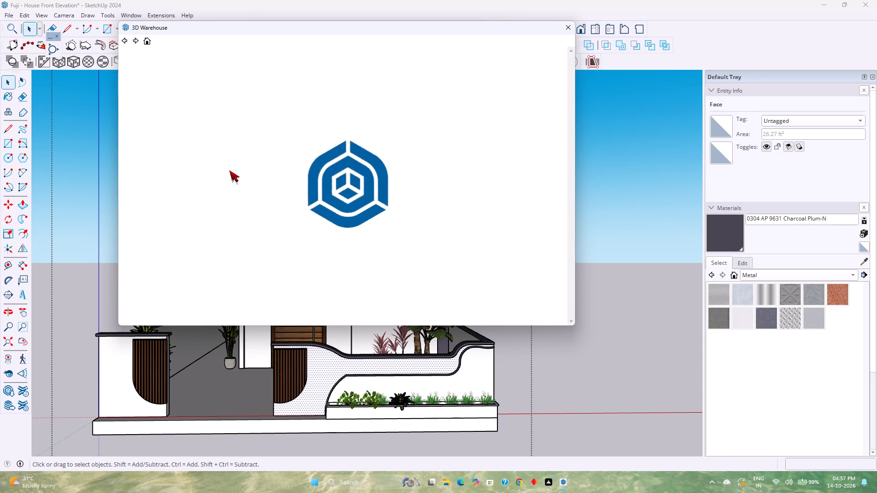
Browse the rest of the loaded "gate" models for a modern design that suits the compound wall's driveway opening.
scroll(288, 190, down, 14)
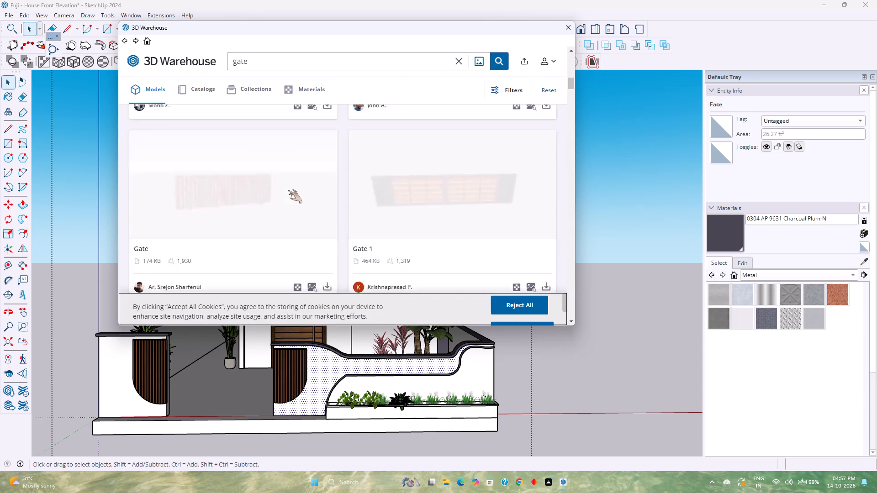
scroll(288, 190, down, 9)
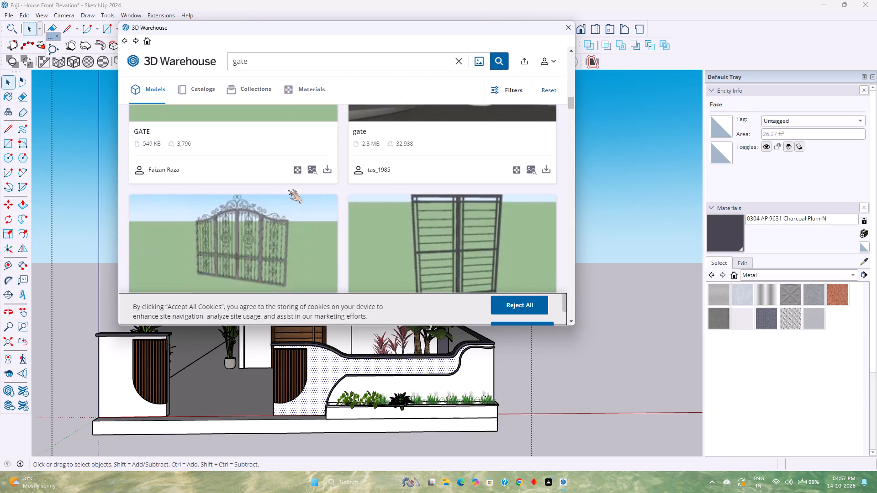
scroll(288, 190, down, 10)
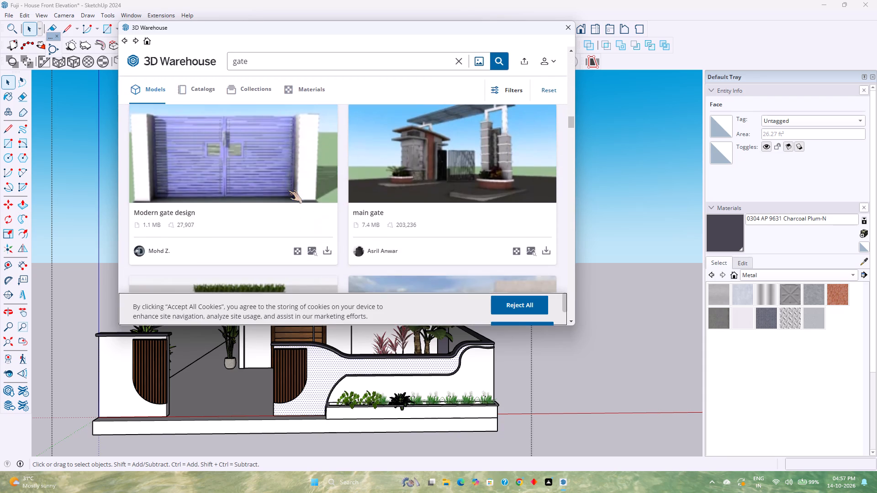
scroll(288, 190, down, 9)
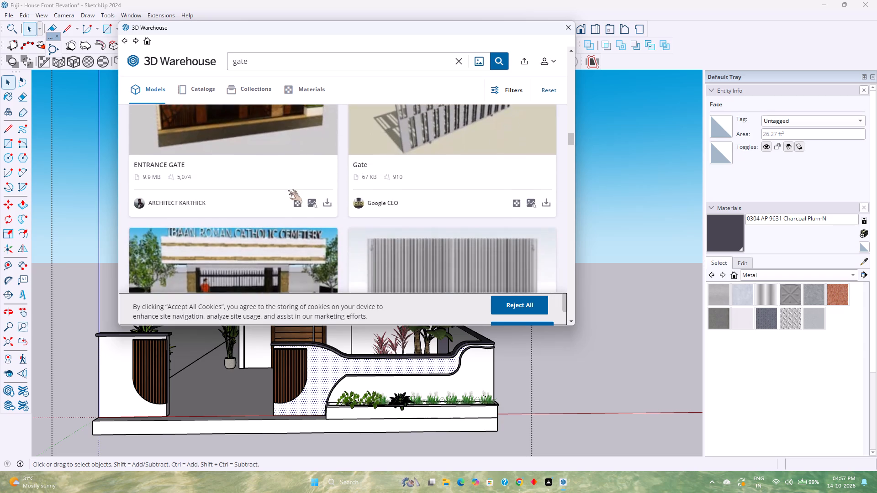
scroll(288, 190, down, 5)
scroll(288, 190, up, 1)
scroll(288, 190, down, 7)
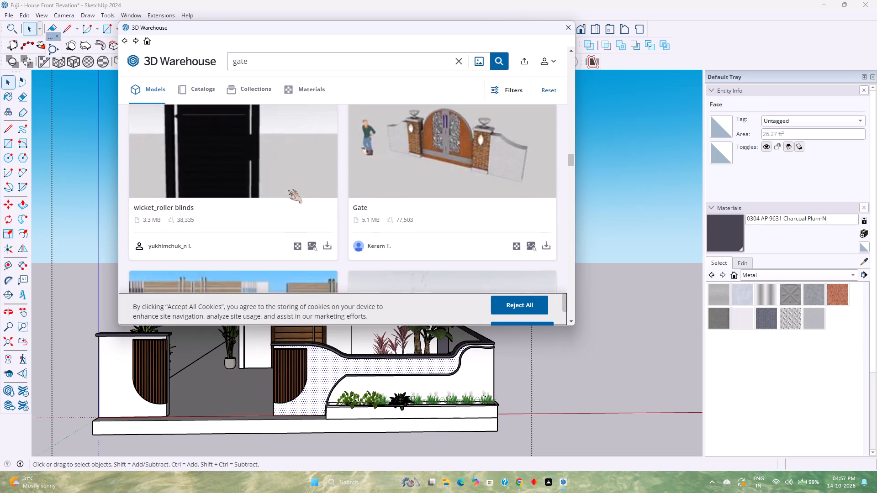
scroll(288, 190, down, 2)
scroll(288, 190, up, 1)
scroll(288, 190, down, 12)
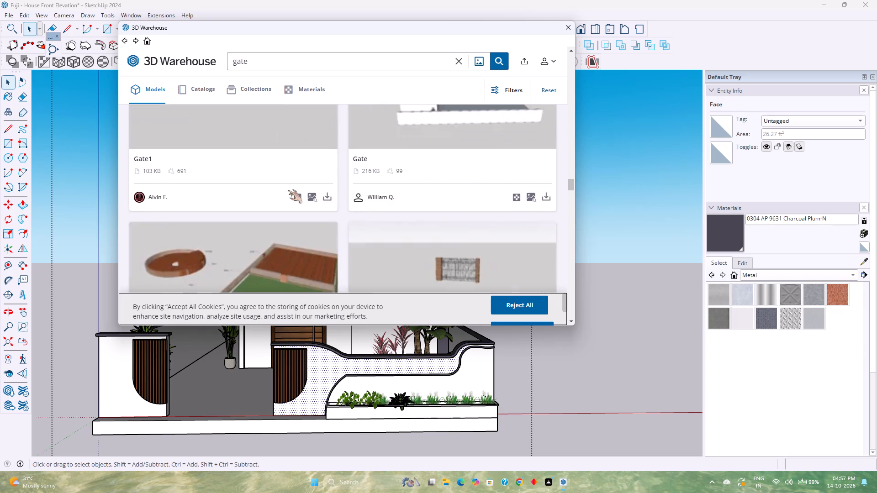
scroll(294, 189, down, 10)
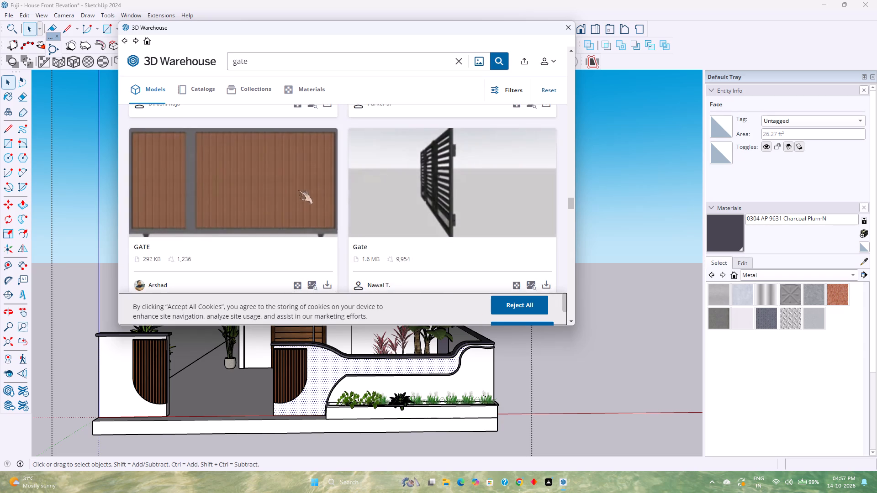
scroll(298, 190, down, 10)
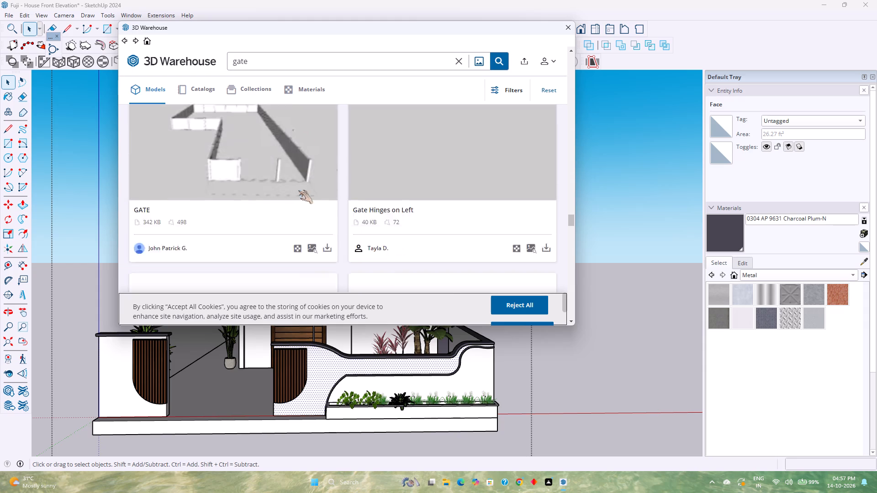
scroll(298, 190, down, 11)
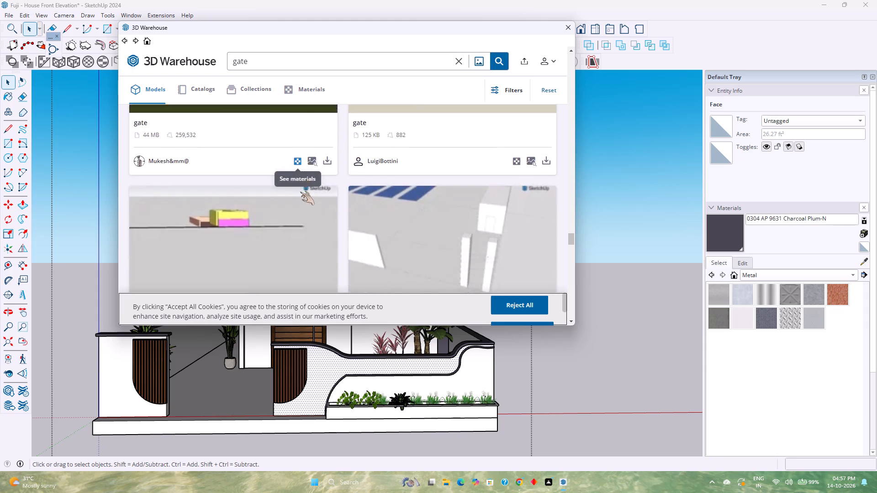
scroll(300, 192, down, 9)
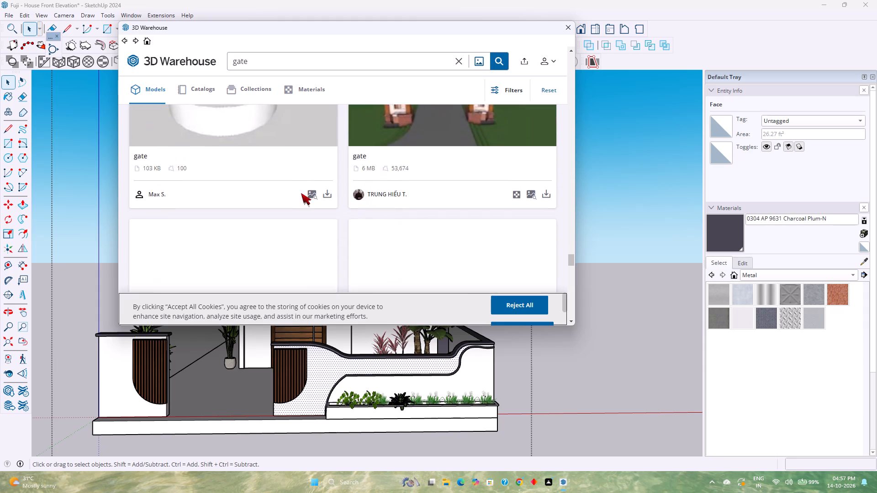
scroll(301, 194, down, 7)
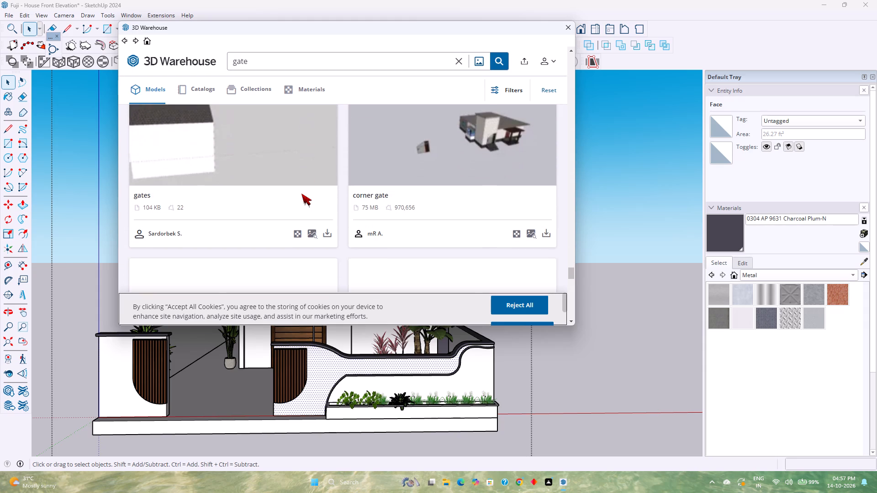
scroll(301, 194, down, 5)
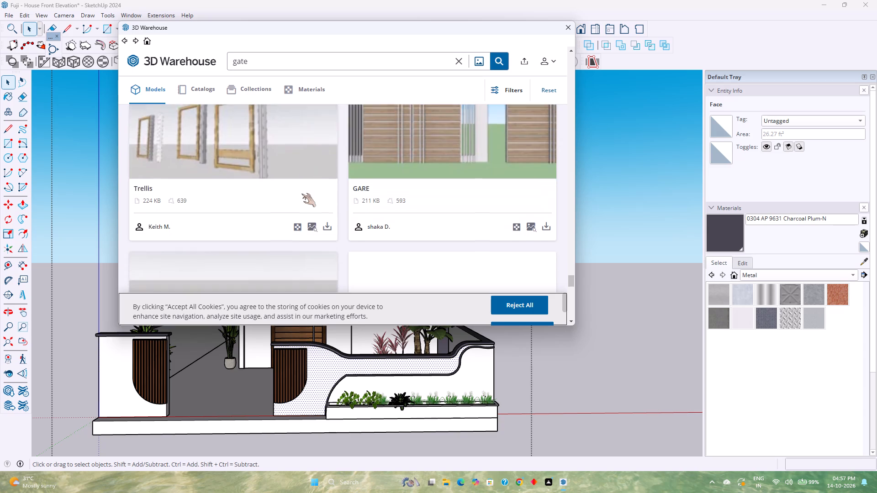
scroll(301, 194, down, 5)
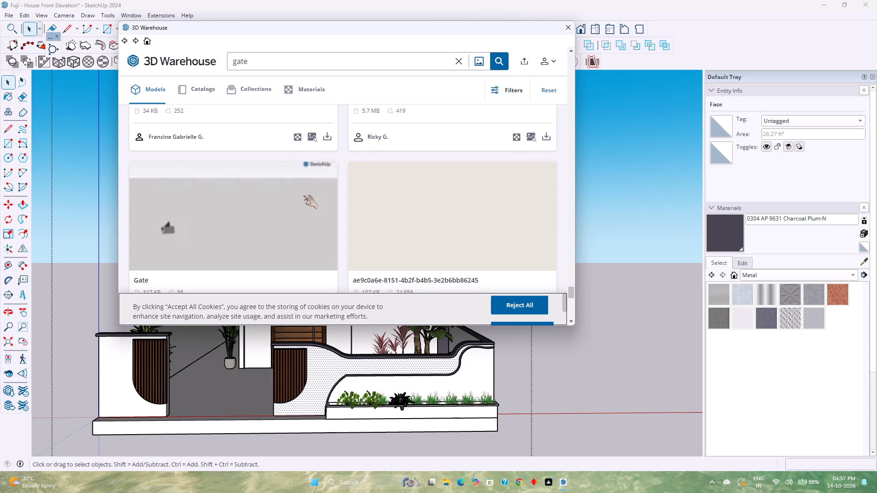
scroll(303, 195, down, 7)
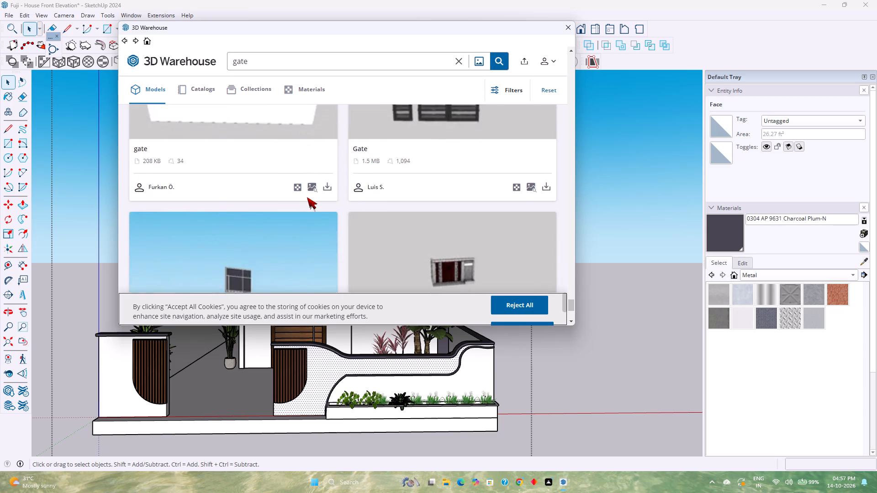
scroll(307, 197, down, 3)
scroll(307, 198, up, 6)
scroll(310, 199, down, 8)
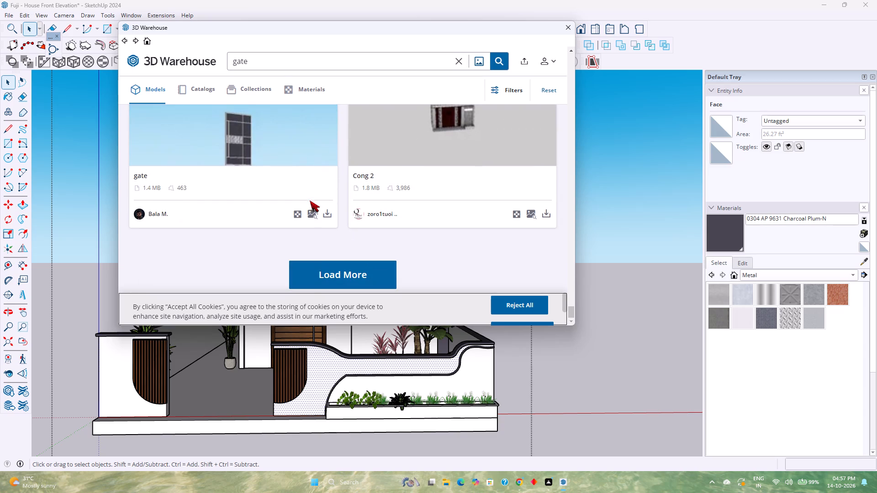
Load more "gate" models and examine them for a gate matching the wall's curved outline and vertical slat panels.
click(332, 278)
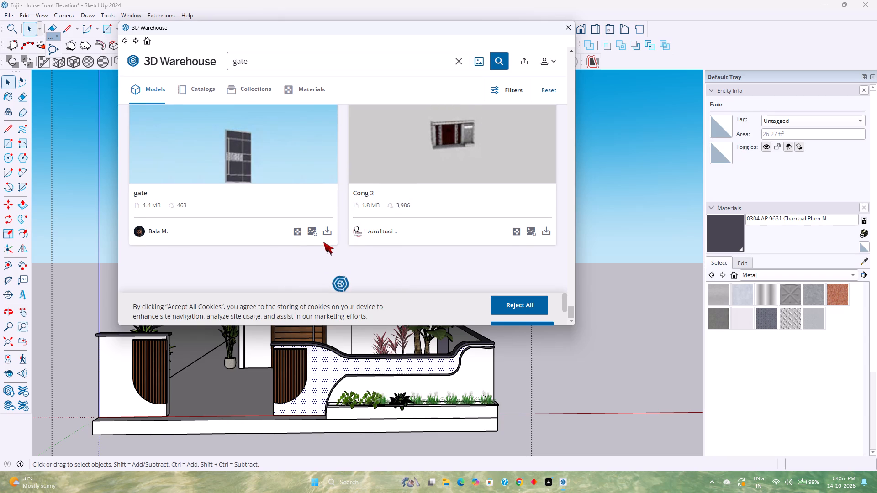
scroll(327, 244, down, 3)
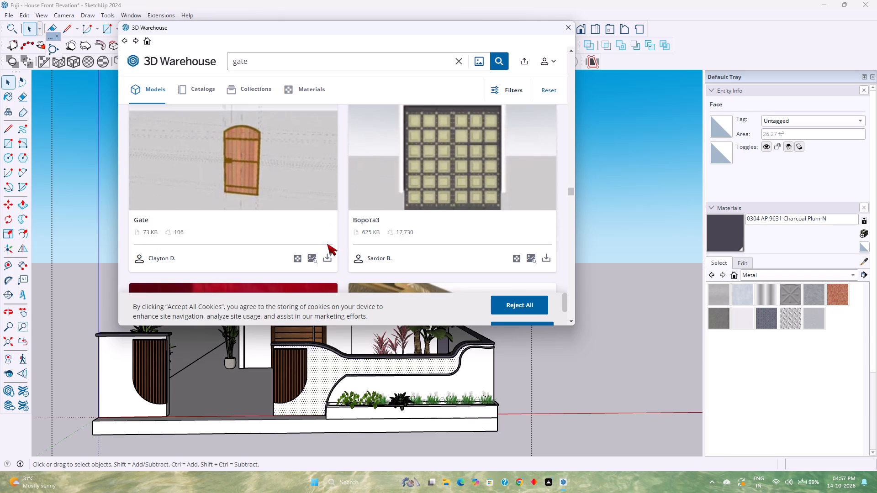
scroll(327, 244, down, 8)
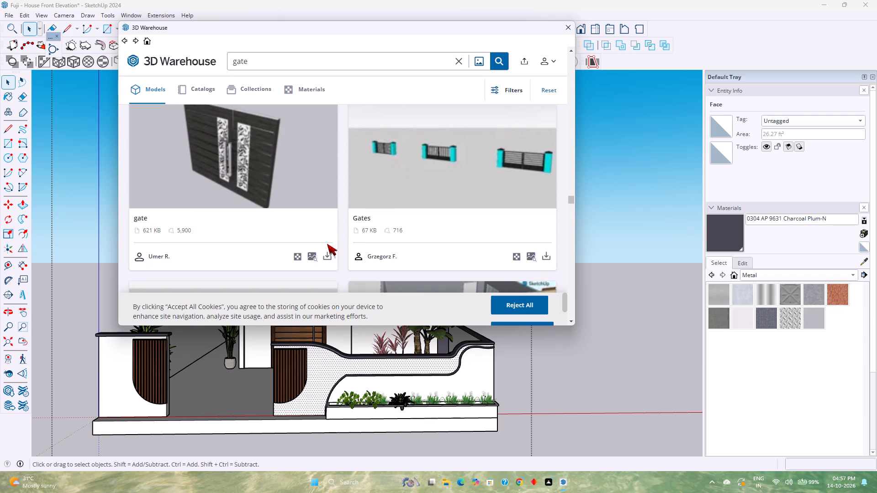
scroll(327, 244, down, 4)
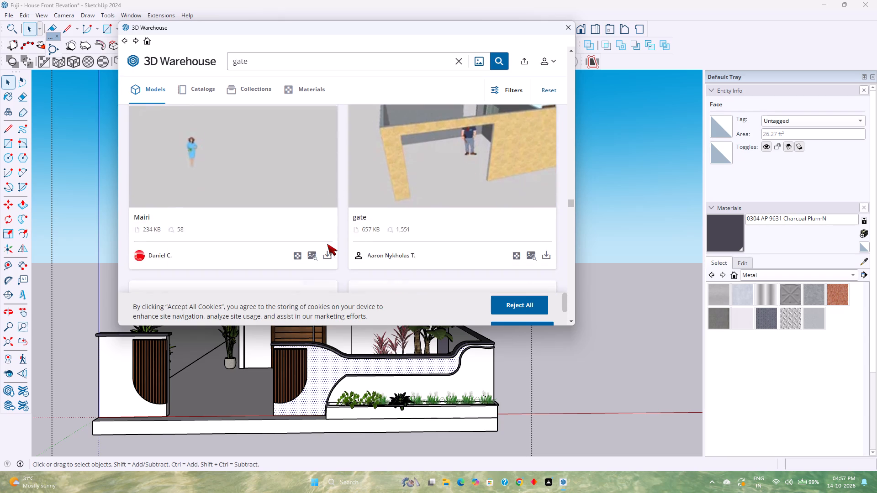
scroll(327, 244, down, 11)
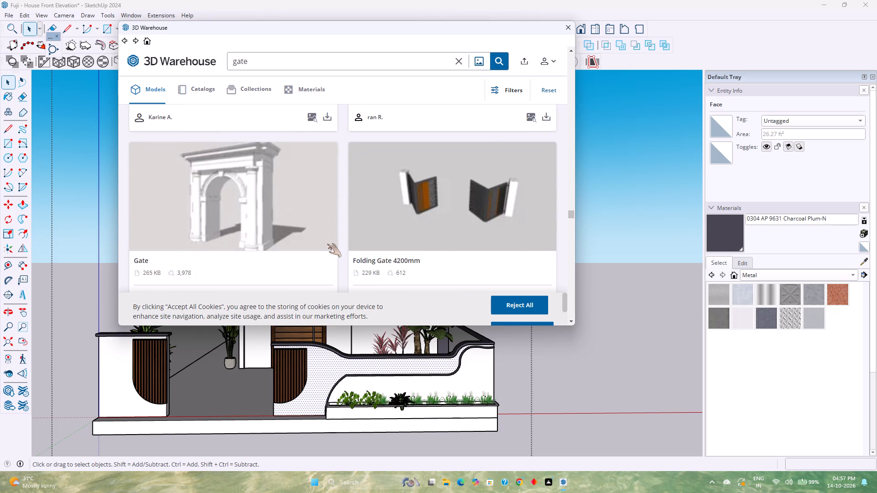
scroll(327, 244, down, 7)
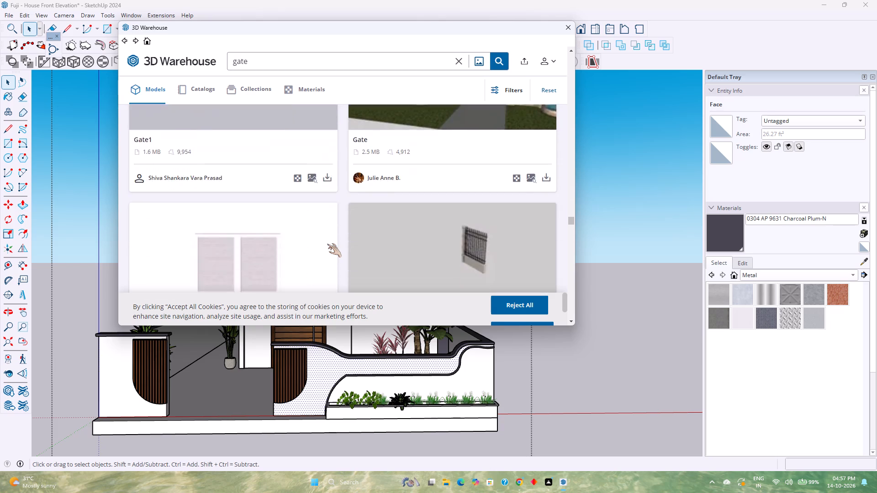
scroll(327, 244, down, 8)
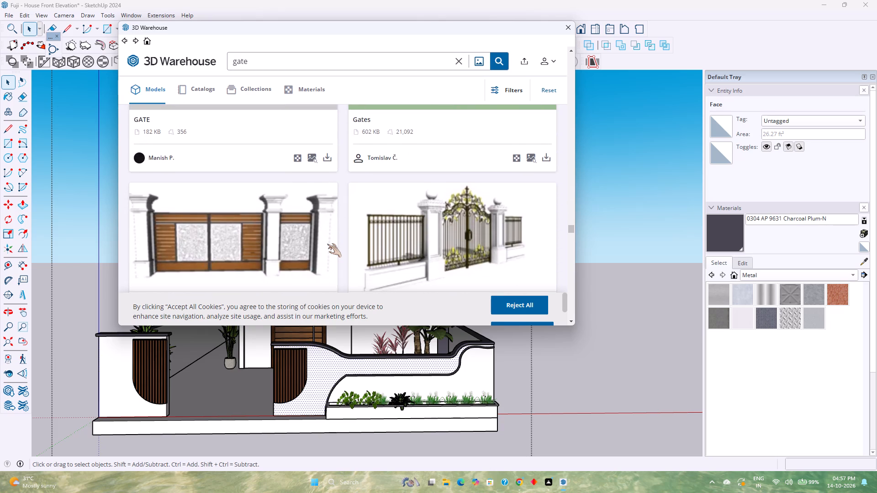
scroll(327, 244, down, 3)
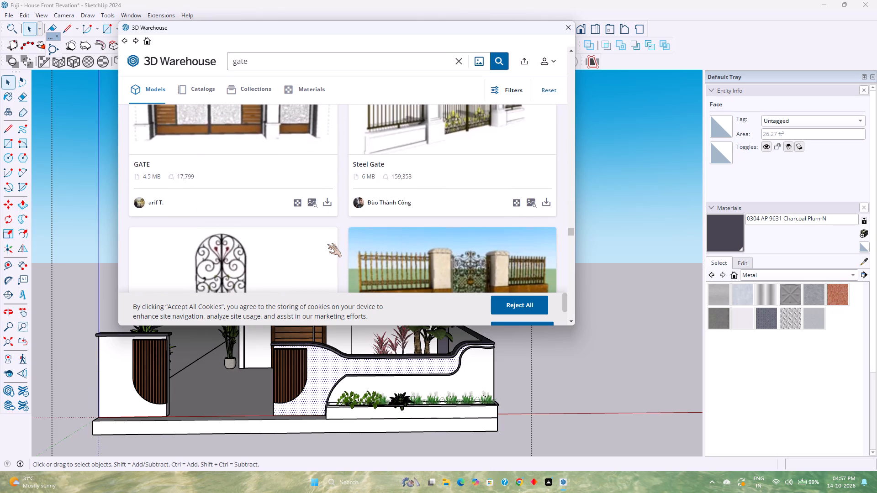
scroll(327, 244, down, 5)
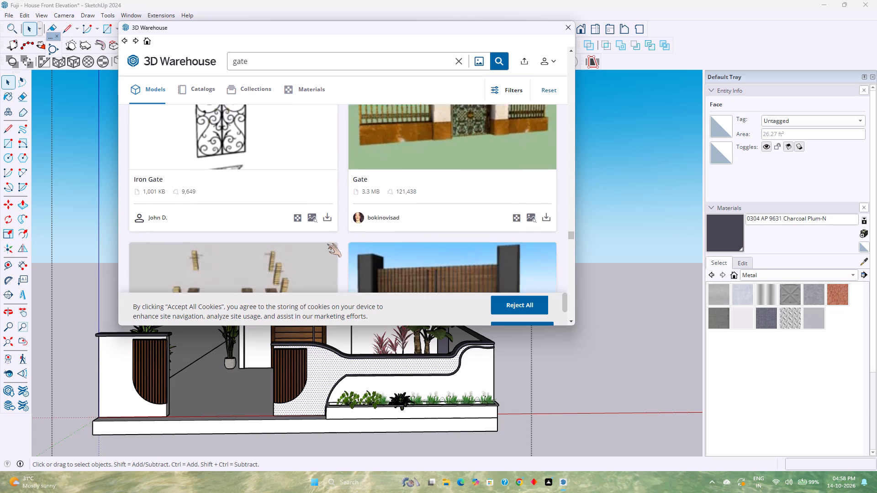
scroll(327, 244, down, 6)
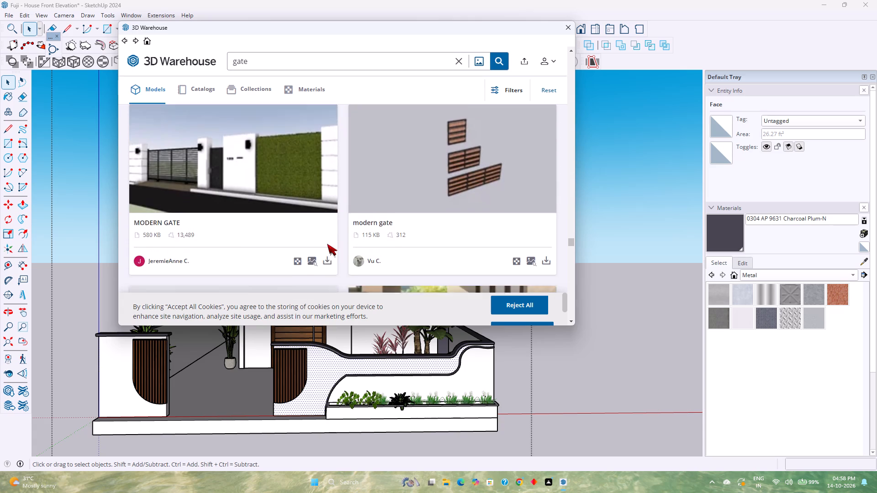
scroll(327, 244, down, 1)
scroll(327, 244, up, 2)
scroll(327, 244, down, 5)
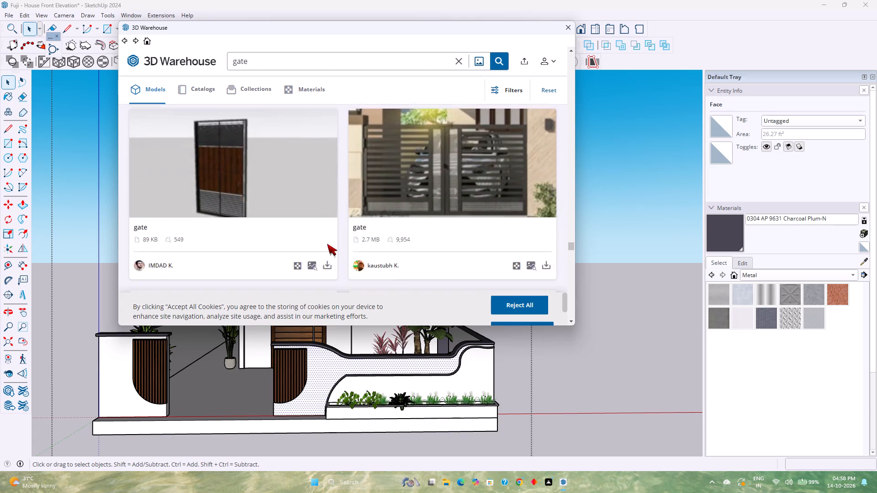
scroll(327, 244, down, 8)
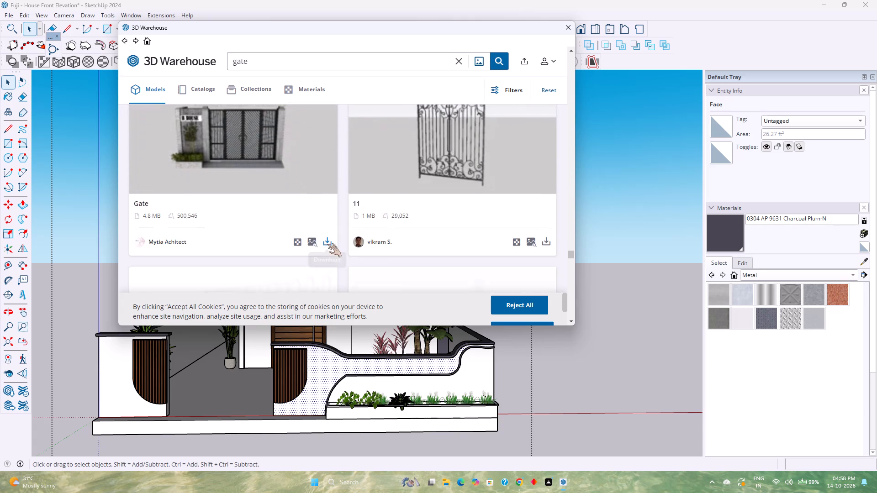
scroll(342, 246, down, 6)
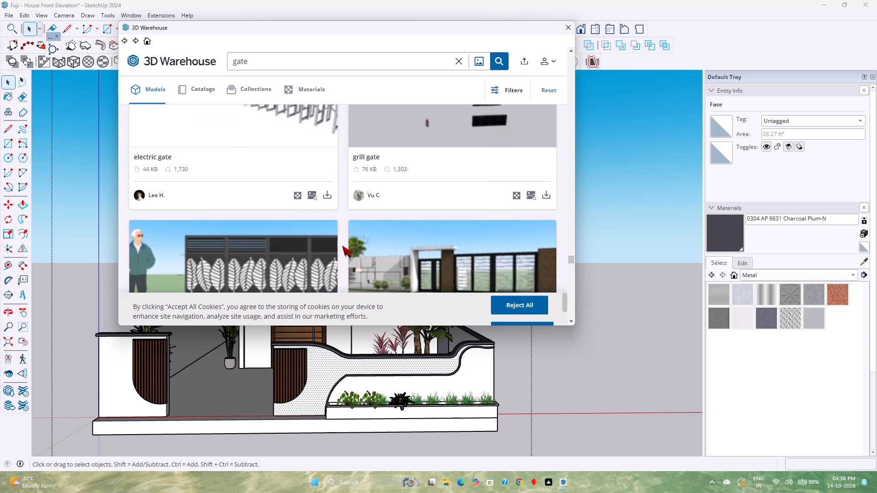
scroll(342, 246, down, 7)
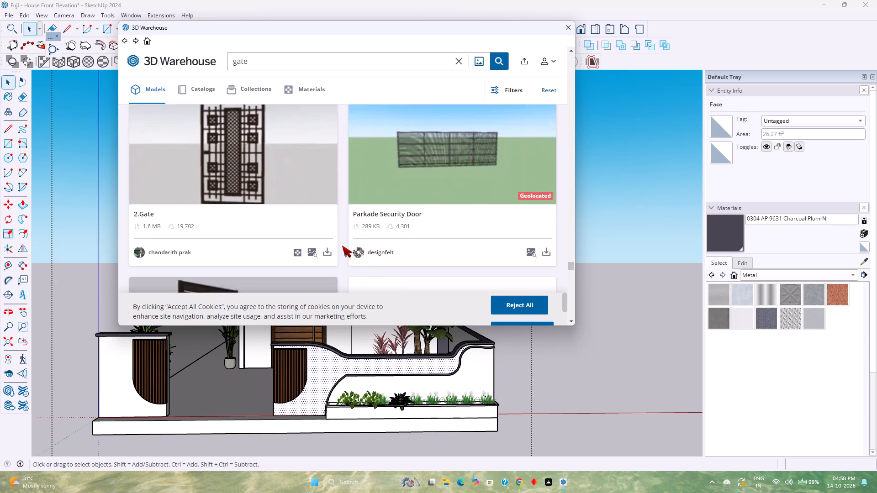
scroll(342, 246, down, 9)
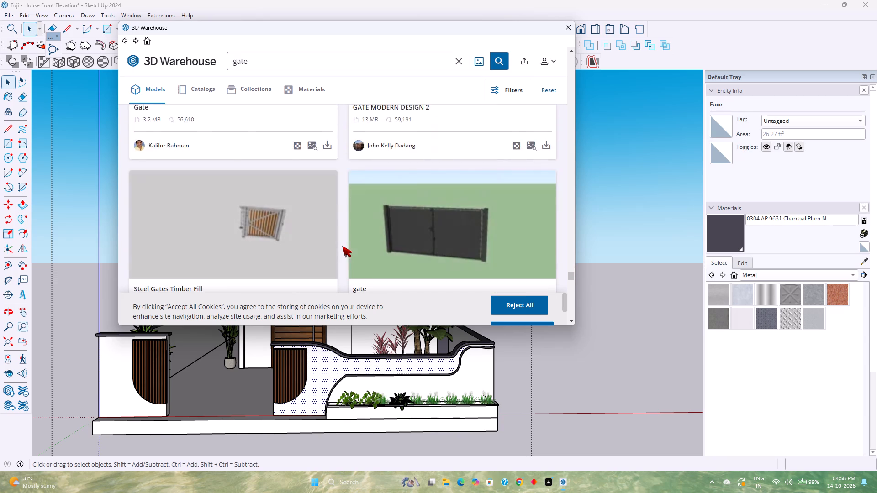
scroll(342, 246, down, 3)
scroll(342, 246, up, 2)
scroll(342, 246, down, 4)
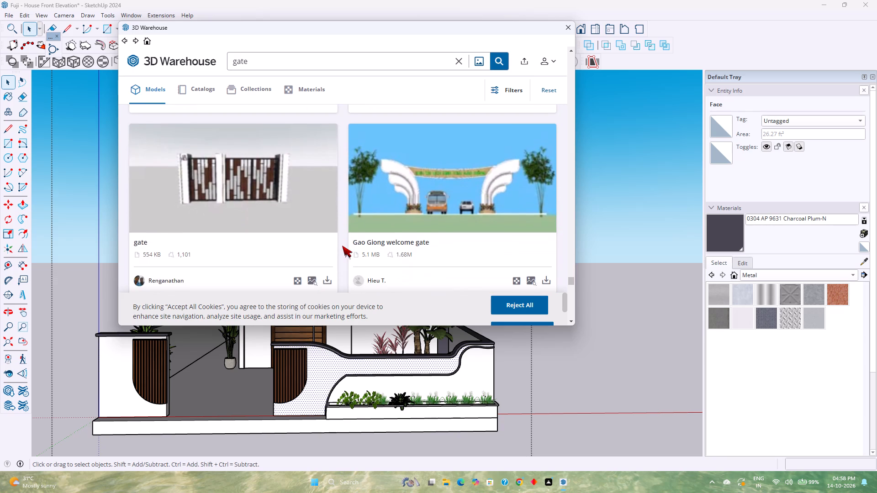
scroll(342, 246, down, 6)
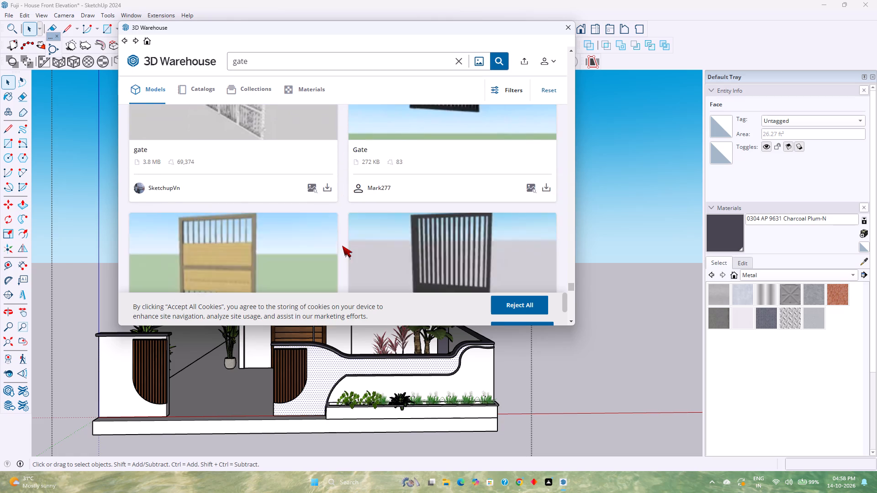
scroll(342, 246, down, 6)
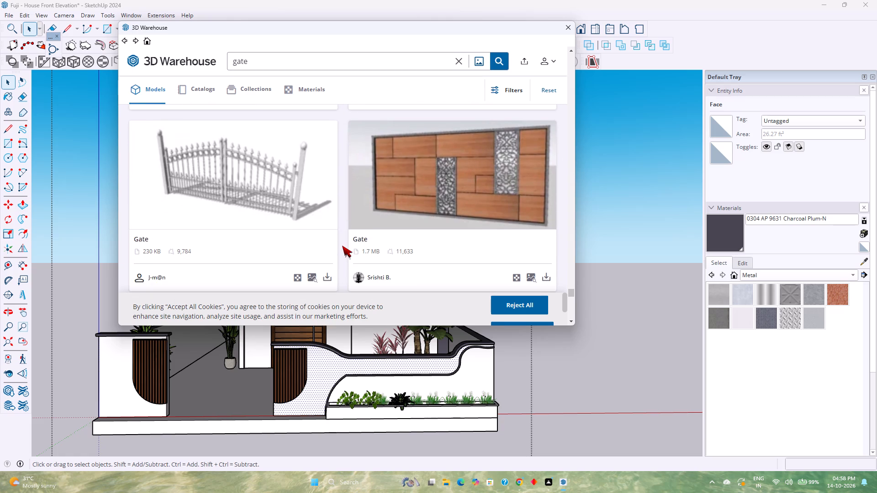
scroll(342, 246, down, 6)
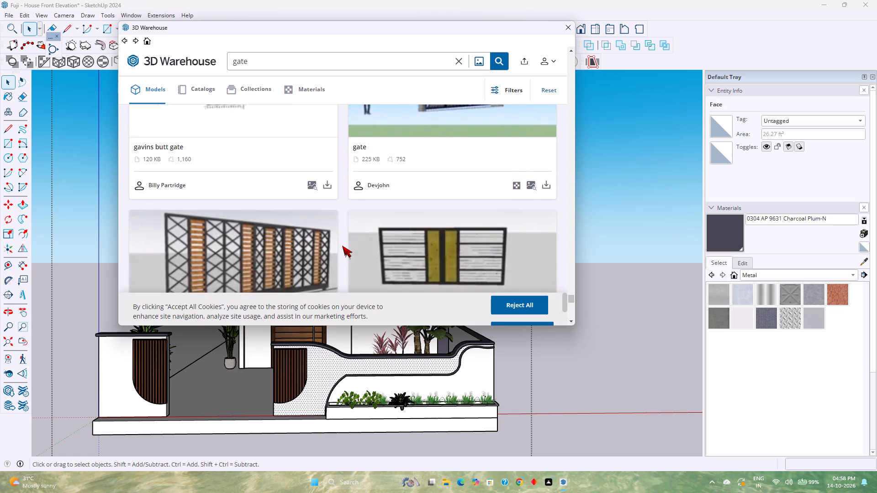
scroll(342, 246, down, 6)
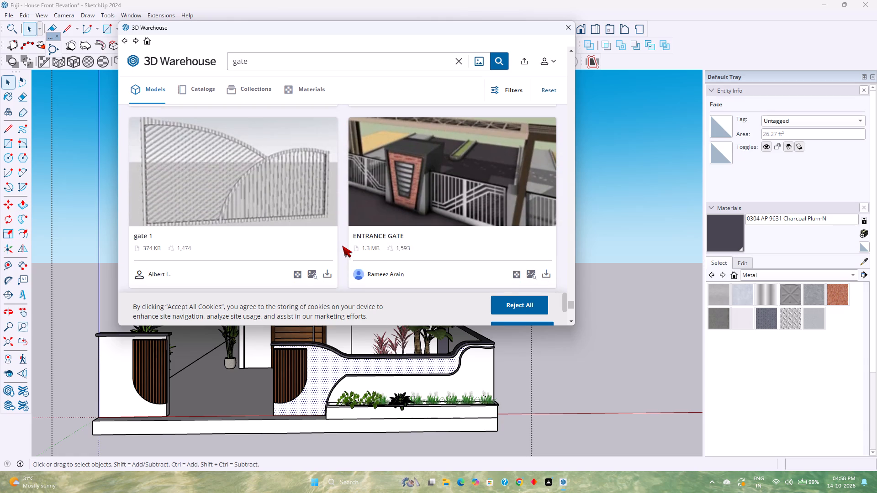
Load another batch of "gate" models and look through them for a modern design that suits the compound wall opening.
scroll(342, 246, down, 10)
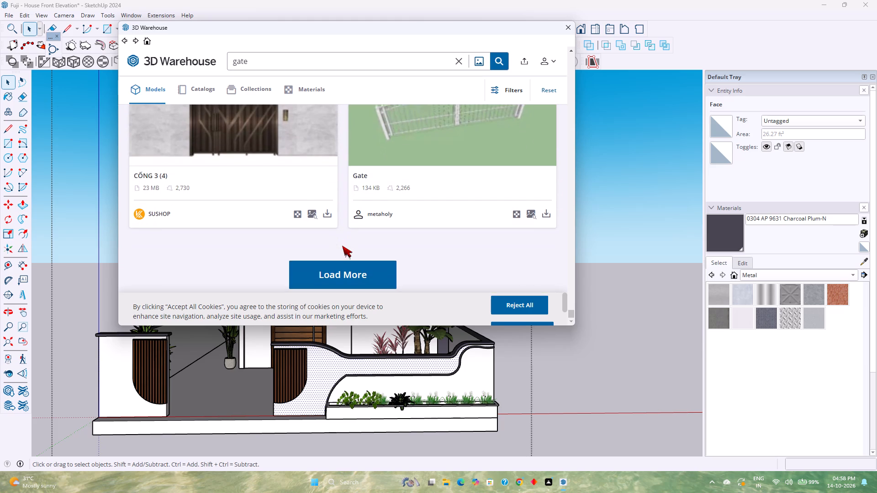
click(328, 275)
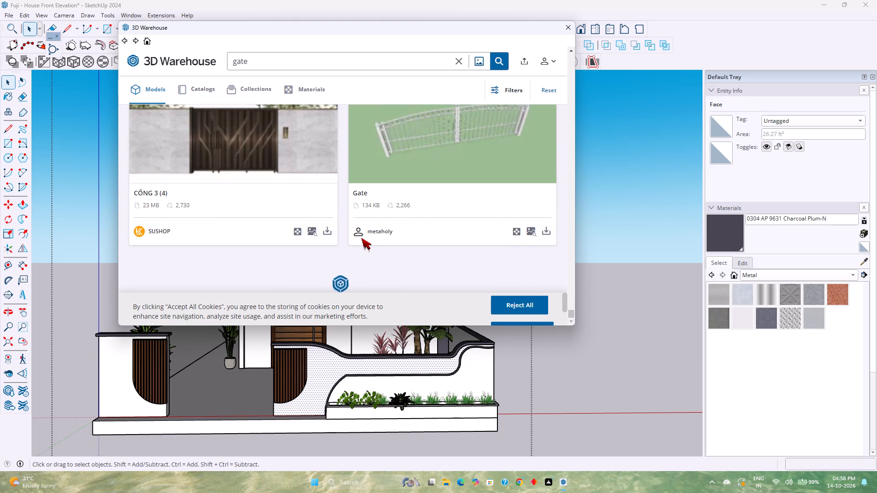
scroll(361, 238, down, 2)
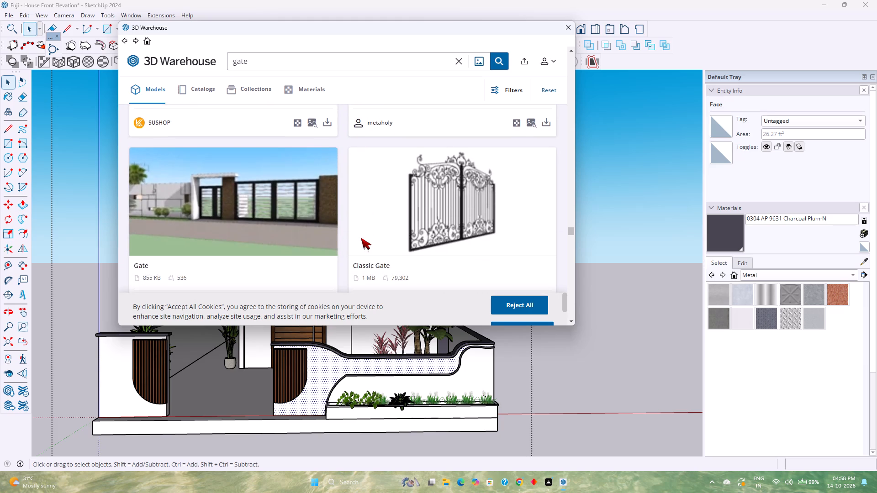
scroll(361, 238, down, 6)
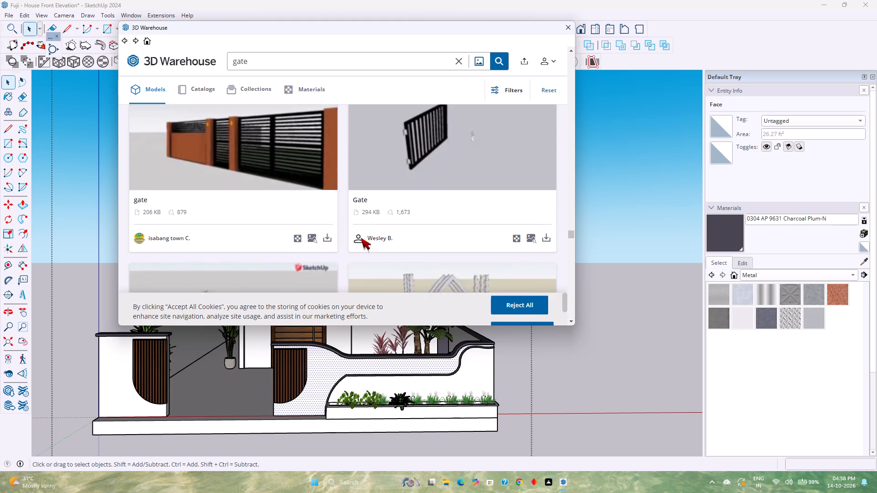
scroll(361, 238, down, 6)
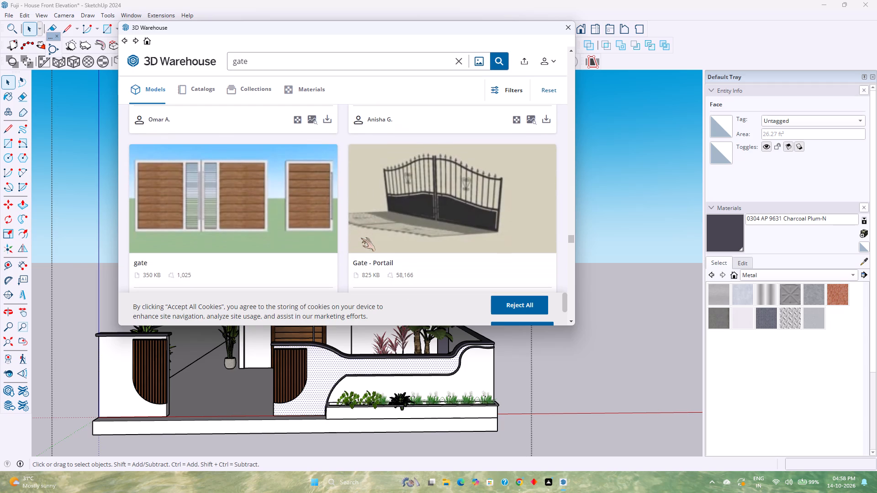
scroll(361, 238, down, 11)
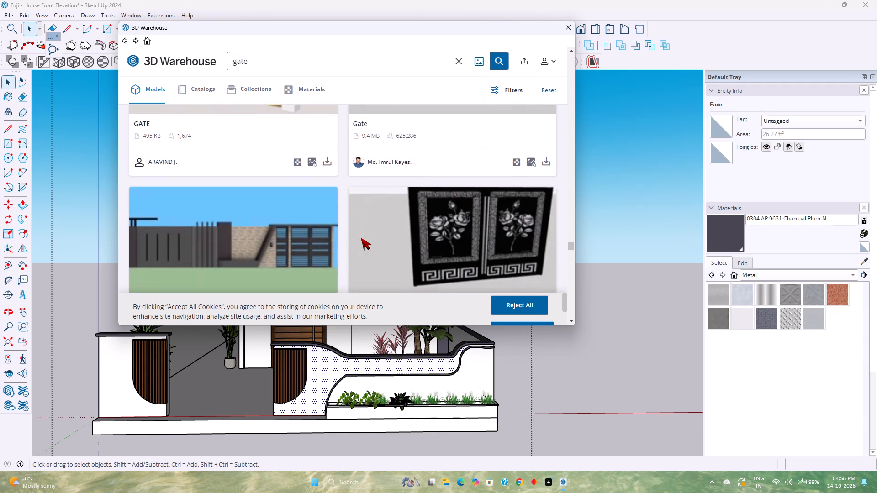
scroll(361, 238, down, 8)
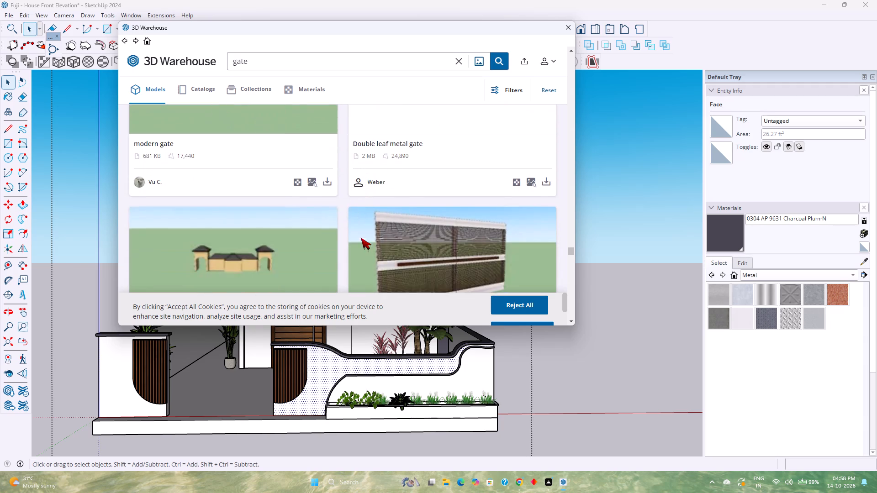
scroll(361, 238, down, 8)
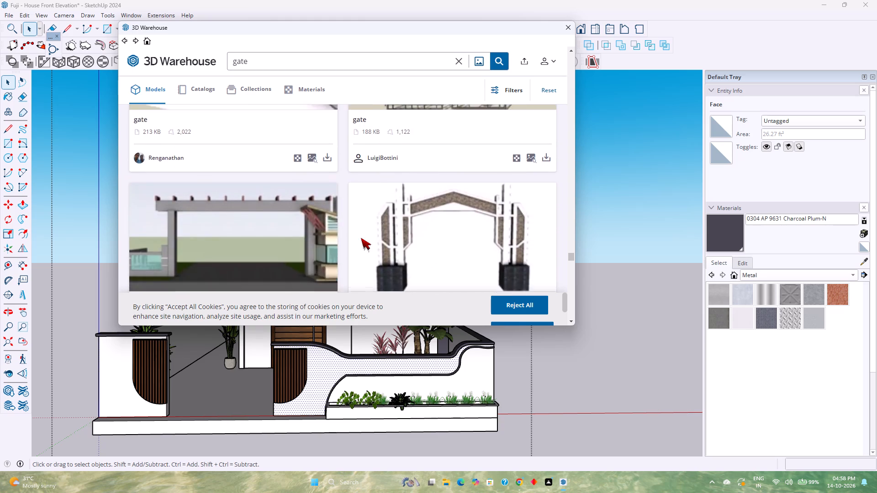
scroll(361, 238, down, 11)
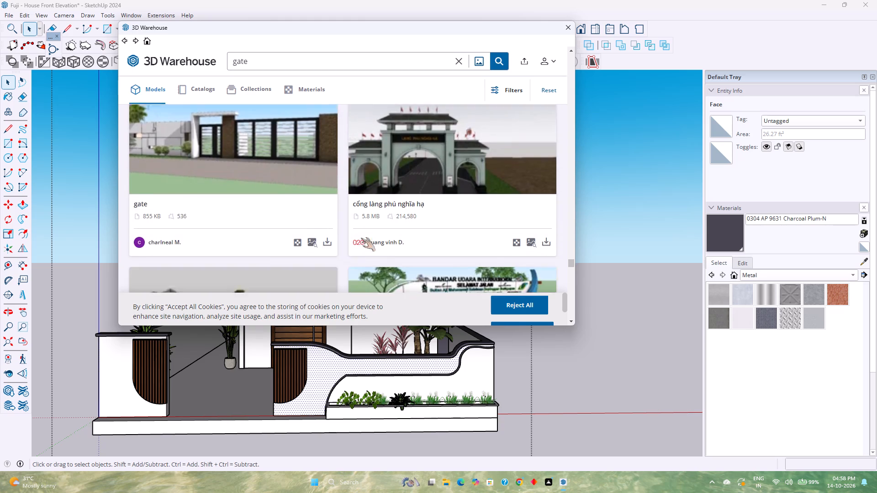
scroll(361, 238, down, 8)
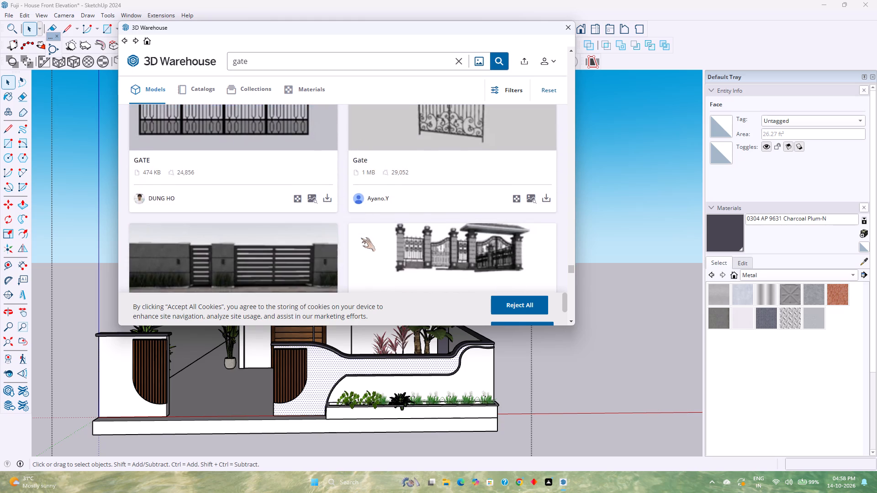
scroll(361, 238, down, 9)
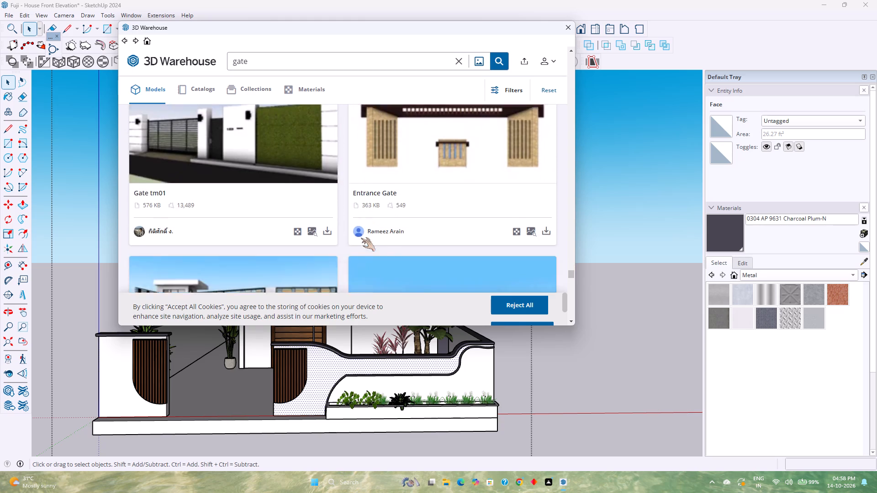
scroll(361, 238, down, 8)
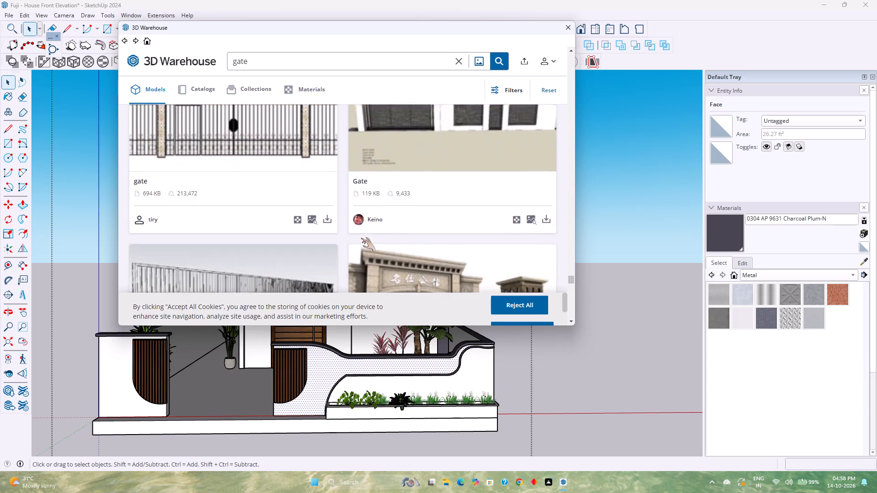
scroll(361, 238, down, 2)
scroll(361, 238, up, 1)
scroll(361, 238, down, 4)
scroll(361, 238, up, 1)
scroll(361, 238, down, 3)
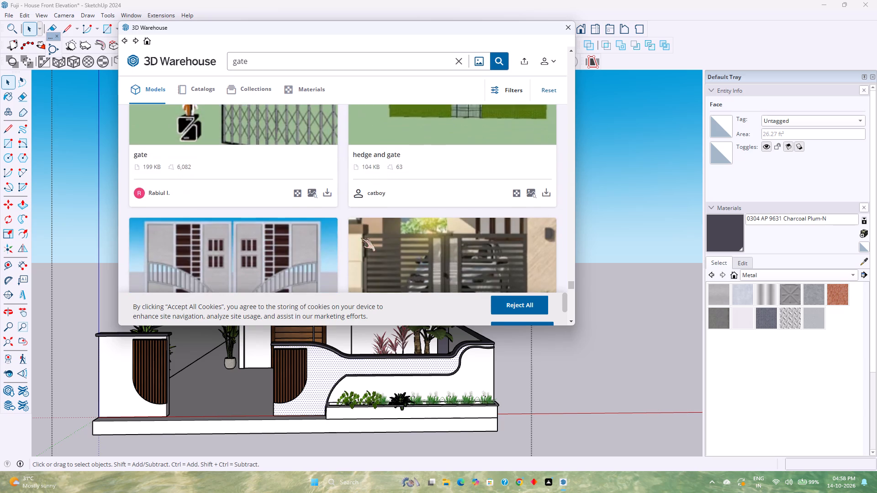
scroll(361, 238, down, 8)
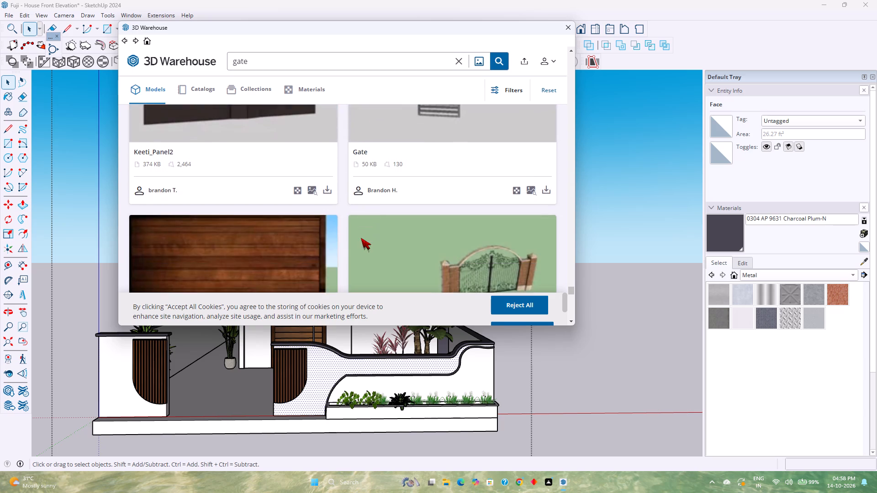
scroll(361, 238, down, 11)
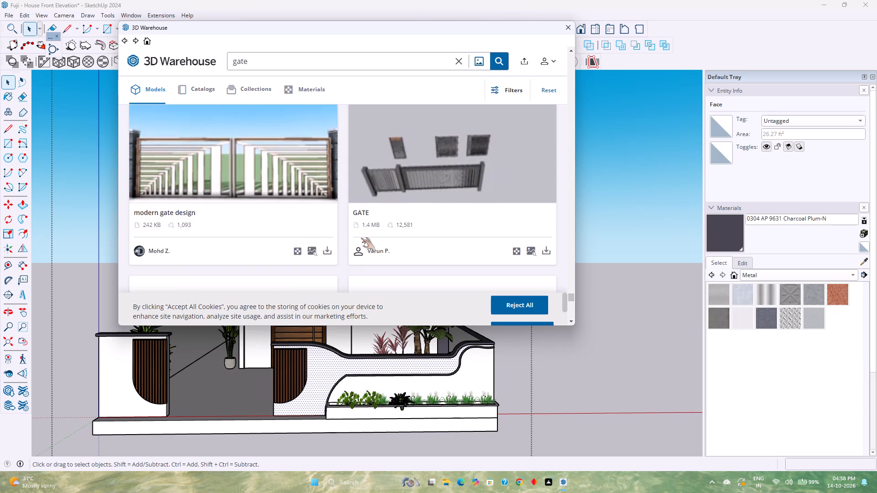
scroll(361, 238, down, 7)
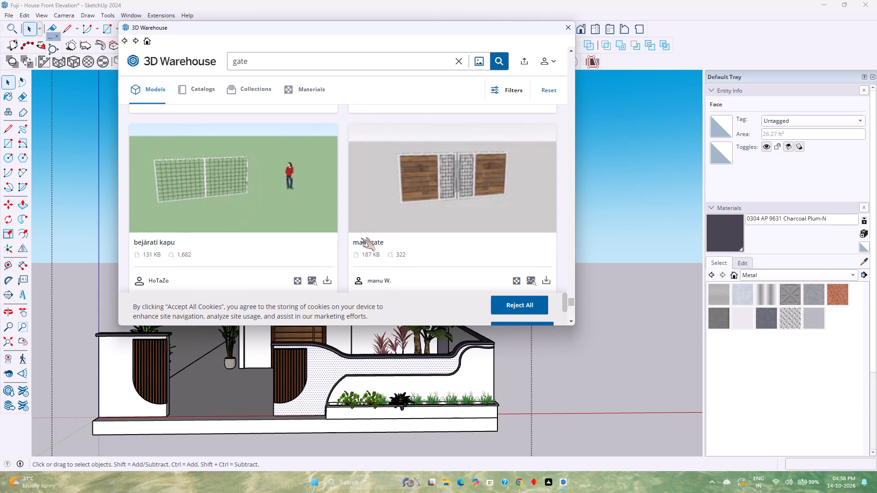
scroll(361, 238, down, 8)
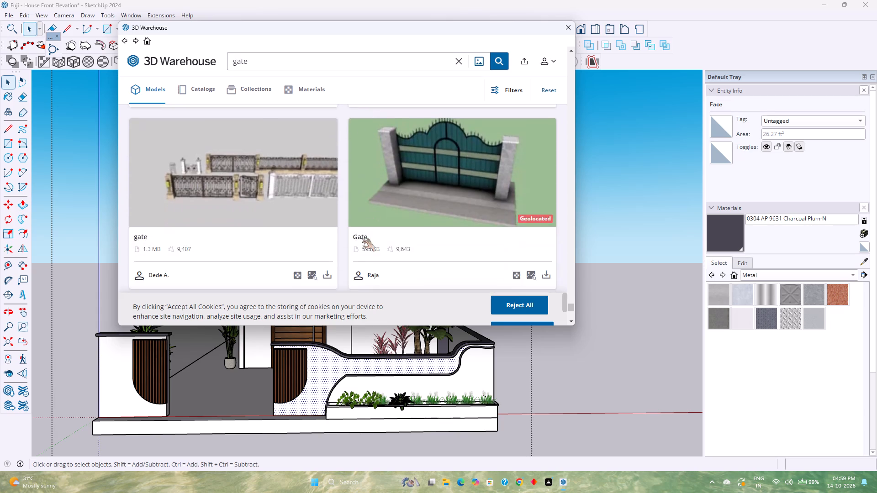
scroll(361, 238, down, 5)
scroll(361, 238, up, 1)
scroll(361, 238, down, 1)
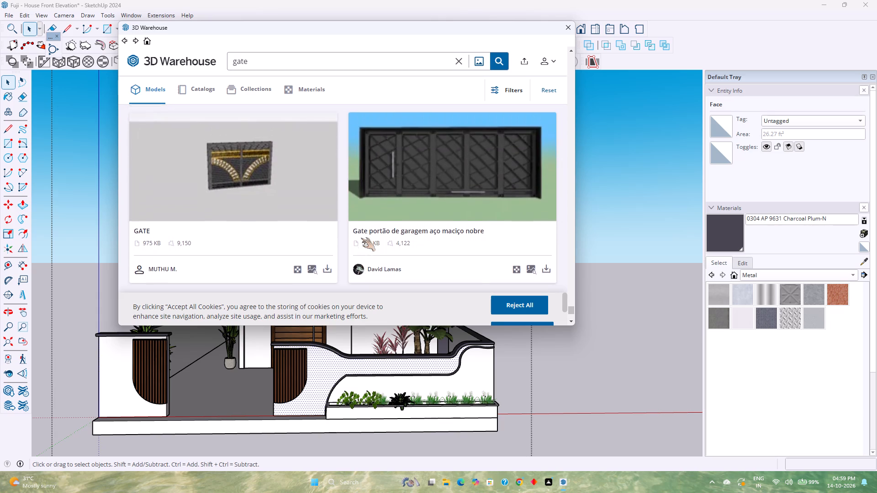
scroll(361, 238, down, 3)
scroll(361, 238, up, 9)
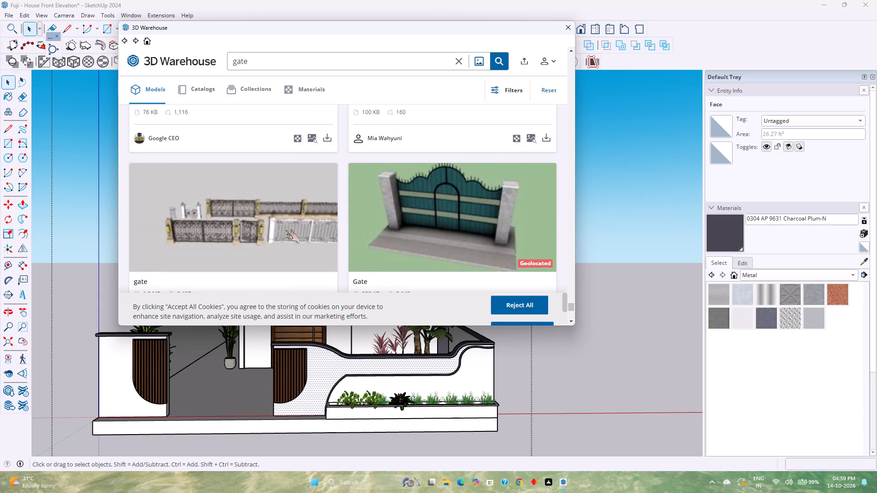
Search 3D Warehouse for "short gate" models.
click(234, 57)
key(space)
text(sh)
key(BackSpace)
key(BackSpace)
key(BackSpace)
text(sh)
text(ort)
key(space)
key(Return)
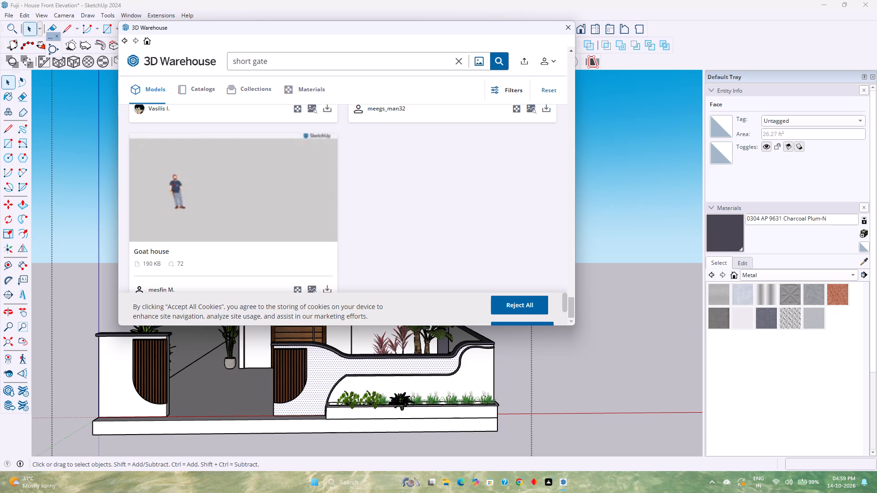
Replace the 3D Warehouse search term with "gates" and run the search.
click(381, 61)
key(BackSpace)
key(BackSpace)
key(BackSpace)
key(BackSpace)
key(BackSpace)
key(BackSpace)
key(BackSpace)
key(BackSpace)
key(BackSpace)
key(BackSpace)
key(BackSpace)
key(BackSpace)
key(BackSpace)
key(BackSpace)
key(BackSpace)
key(BackSpace)
text(gates)
key(Return)
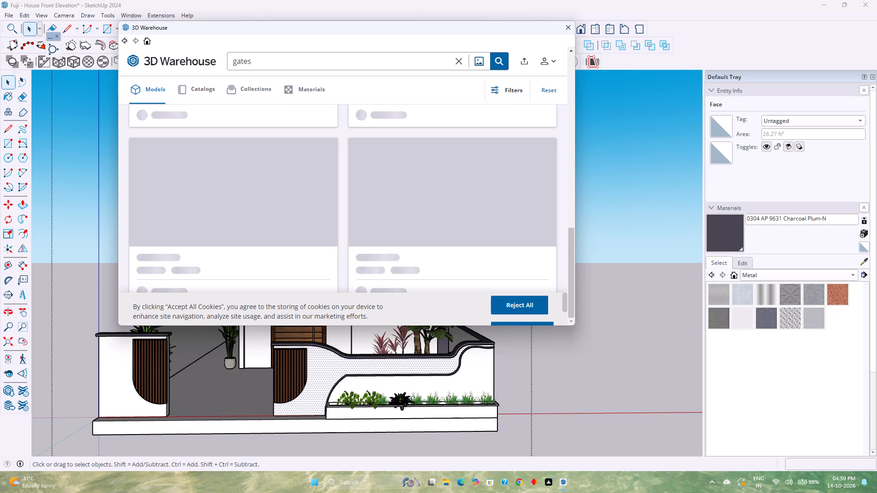
Look through the "gates" results from the top for a double gate that suits the compound wall opening.
scroll(403, 171, up, 6)
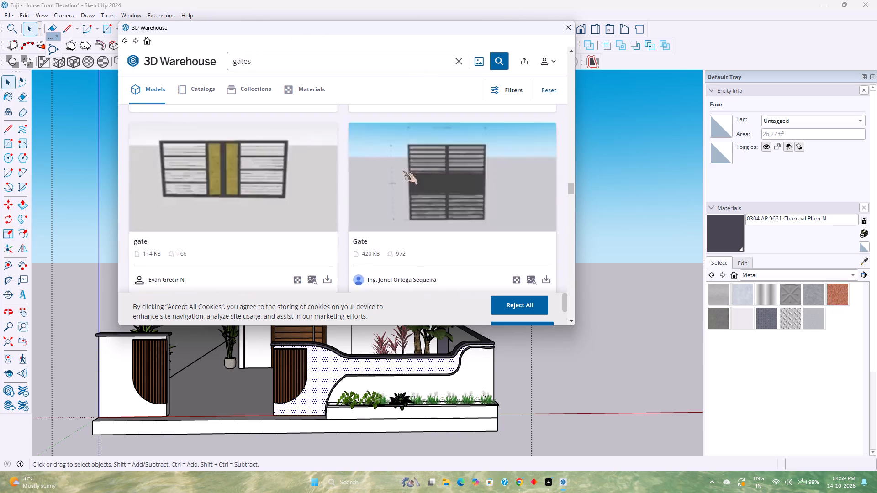
scroll(403, 171, up, 4)
drag(567, 178, 566, 123)
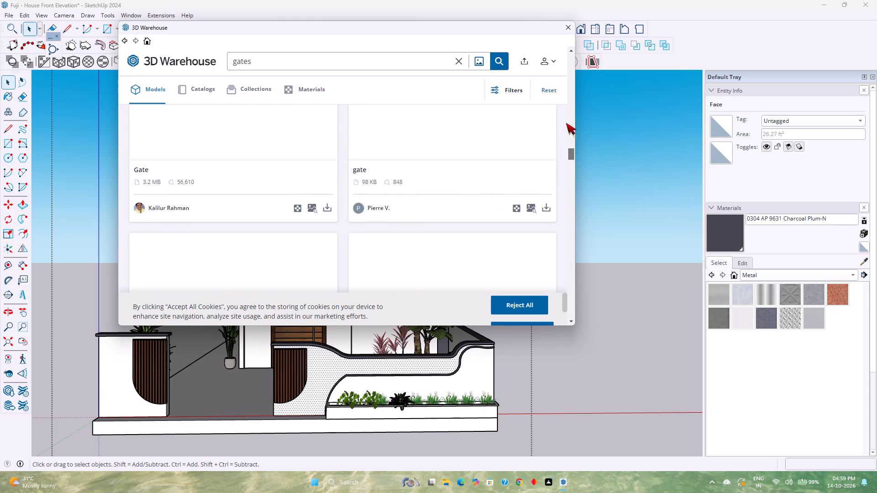
drag(566, 123, 570, 57)
scroll(485, 182, down, 6)
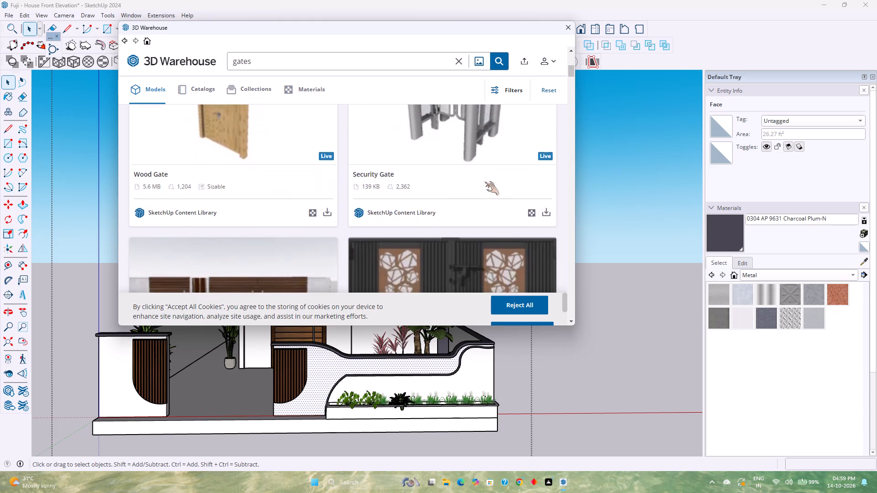
scroll(485, 182, down, 8)
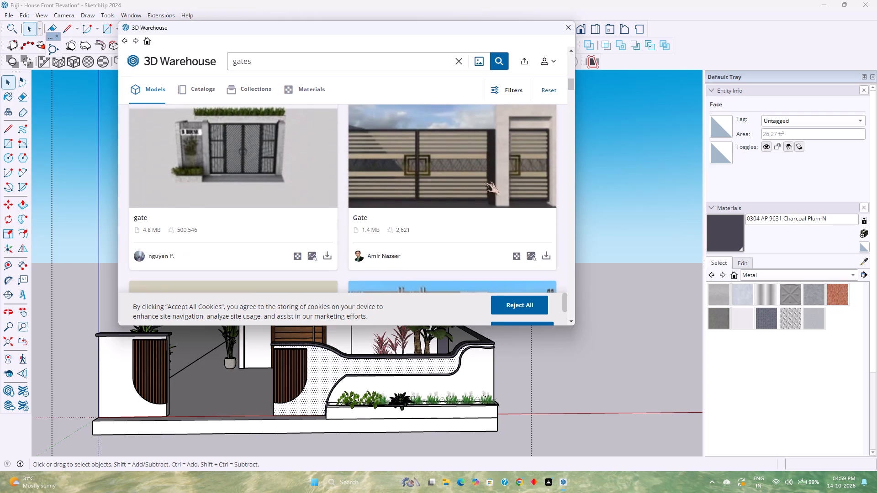
scroll(485, 182, down, 7)
scroll(423, 198, down, 4)
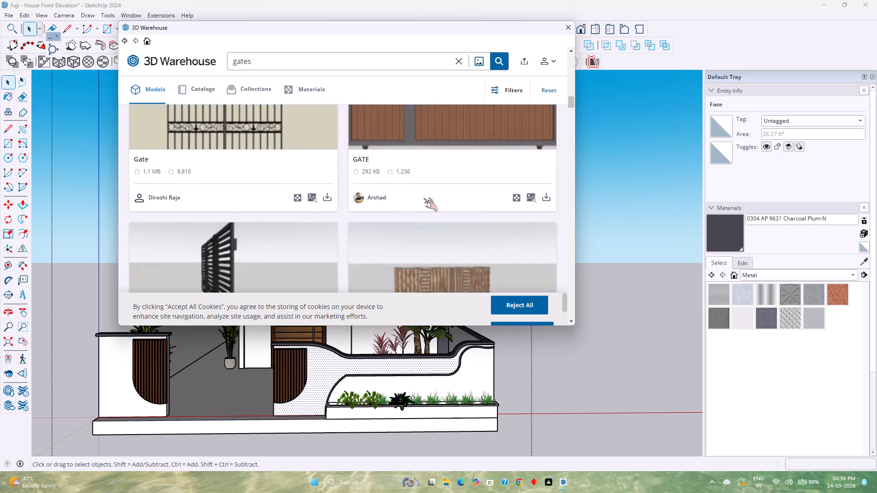
scroll(360, 210, down, 9)
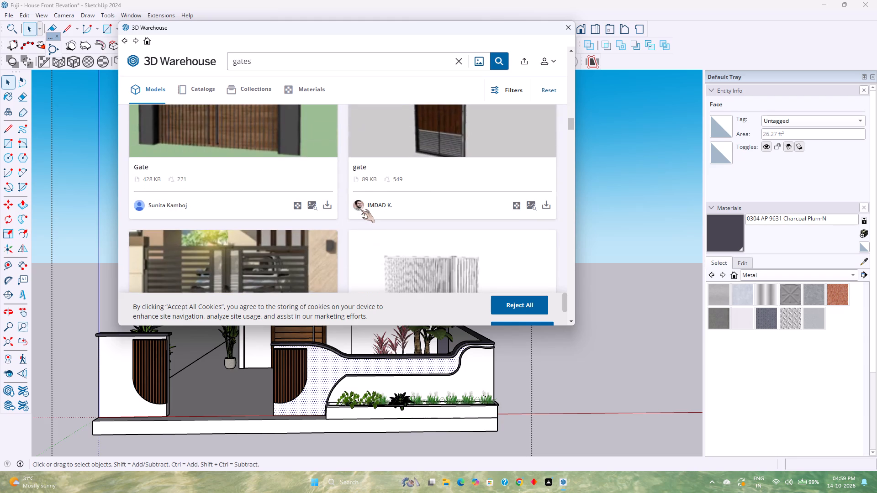
scroll(360, 210, up, 3)
scroll(360, 210, down, 6)
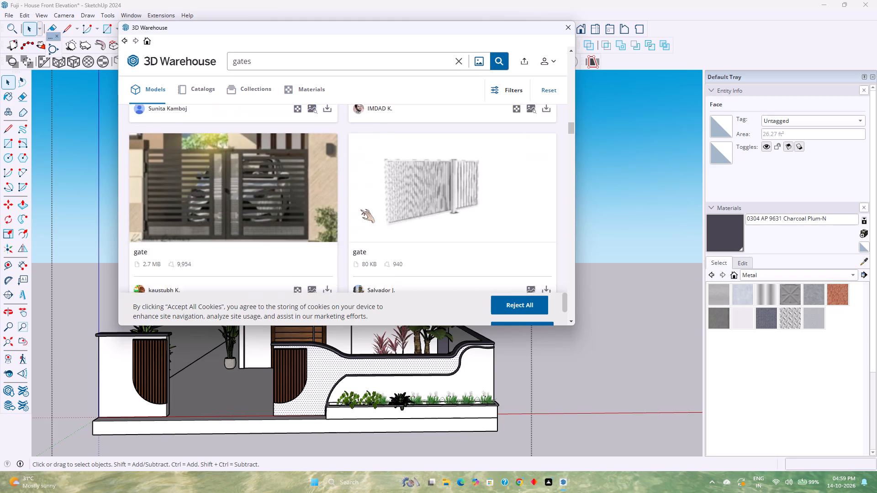
scroll(360, 210, down, 5)
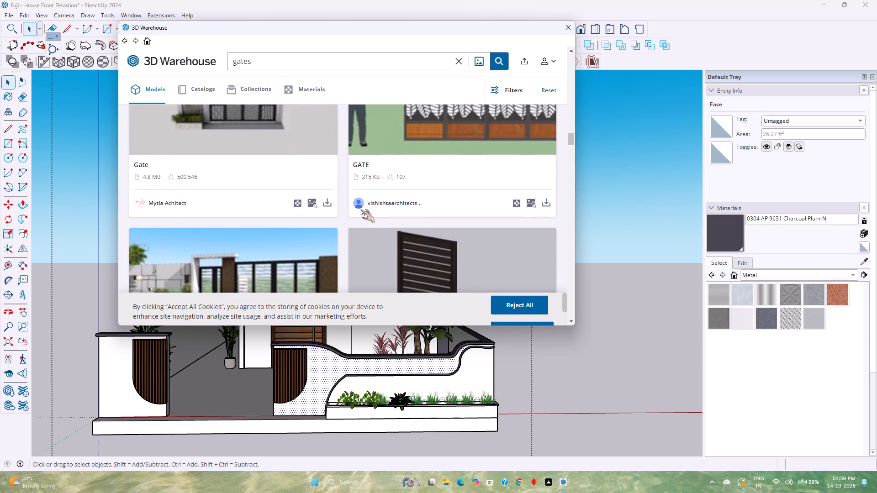
scroll(360, 210, down, 6)
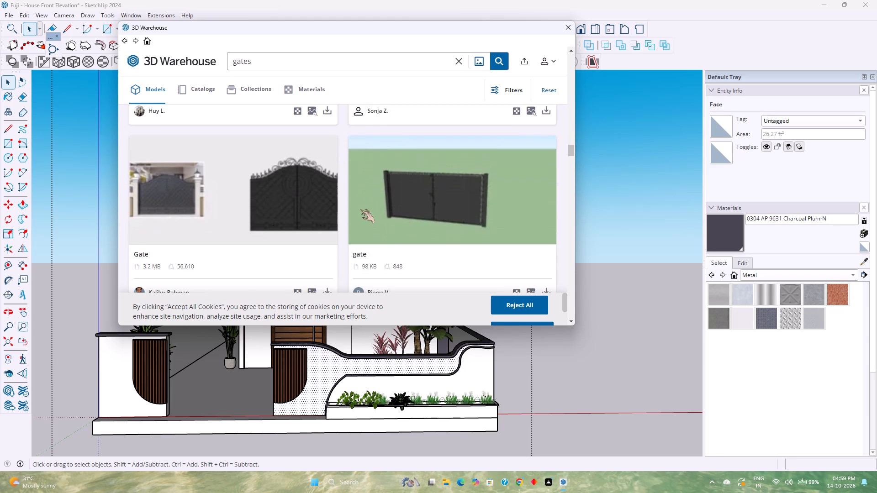
scroll(360, 210, down, 9)
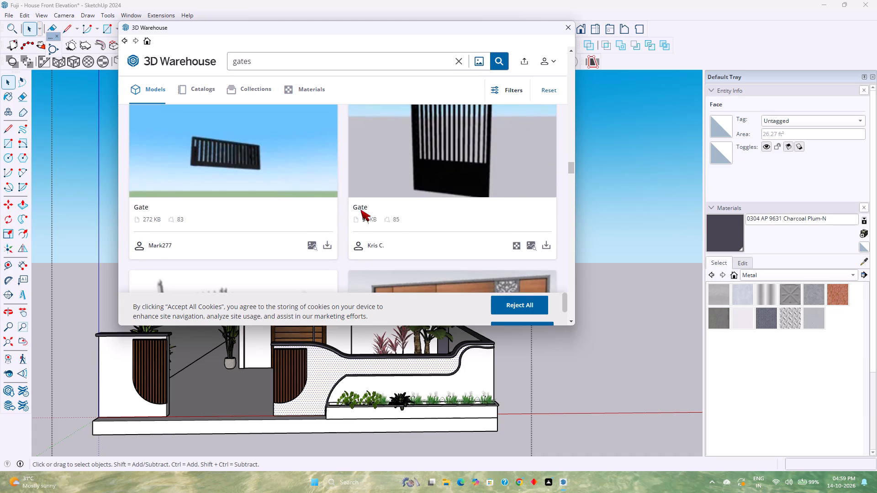
scroll(360, 210, down, 11)
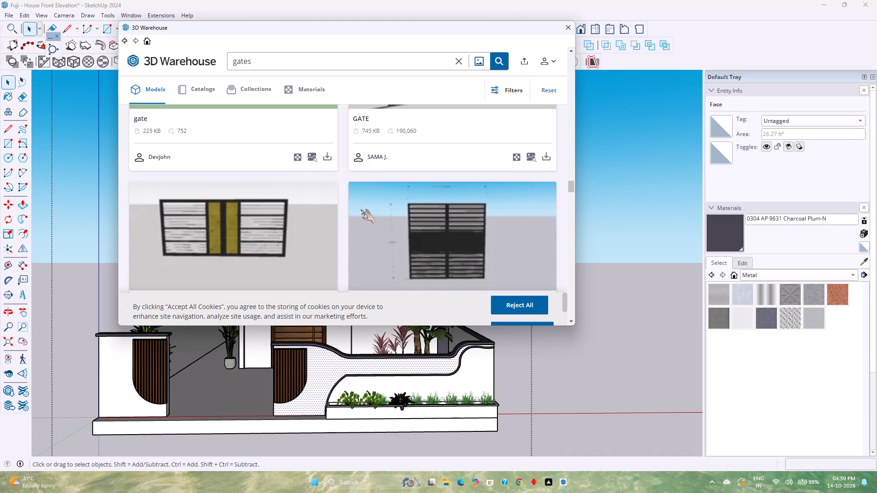
Examine further "gates" results for a modern dark or wood design that goes with the wall's slatted panels.
scroll(360, 210, down, 4)
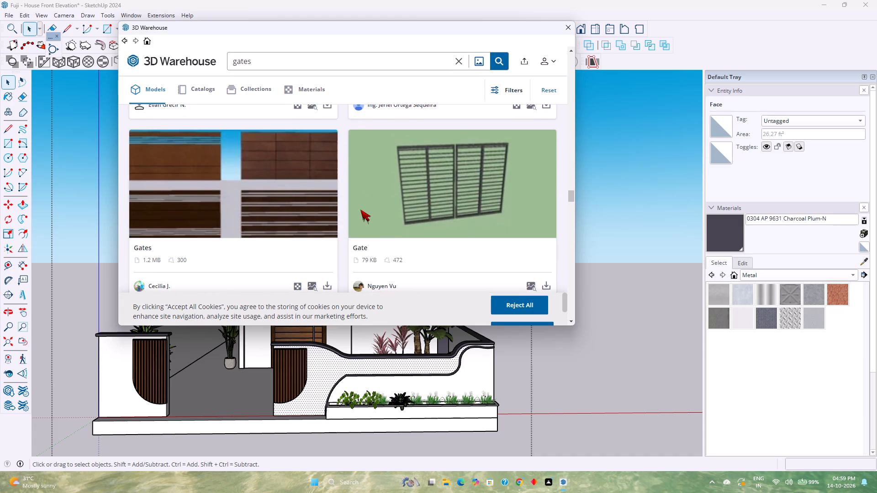
scroll(360, 210, down, 5)
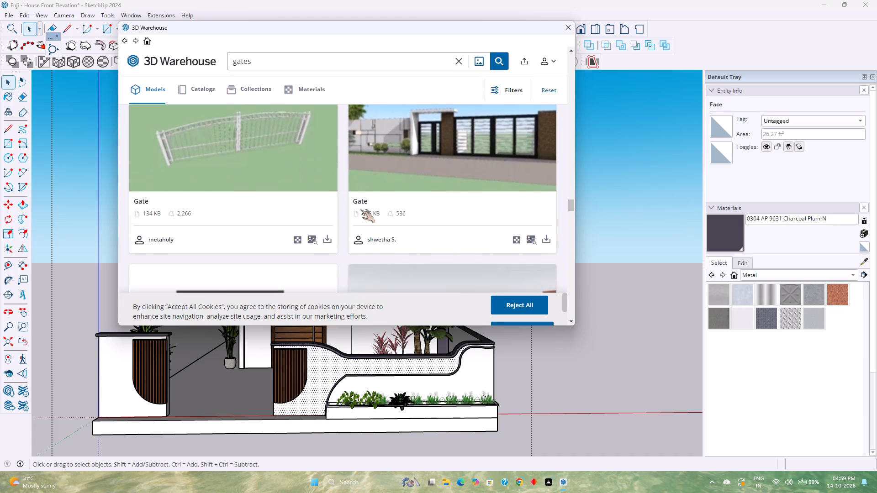
scroll(360, 210, down, 4)
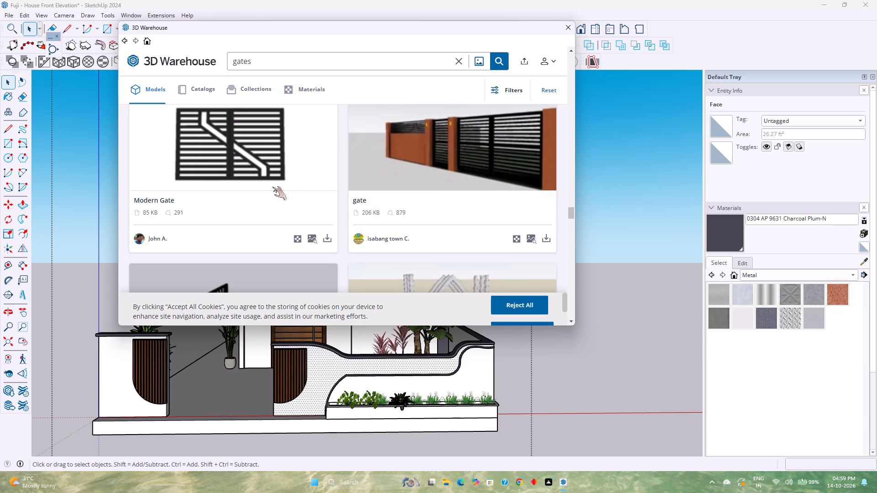
scroll(272, 187, down, 2)
scroll(272, 189, up, 2)
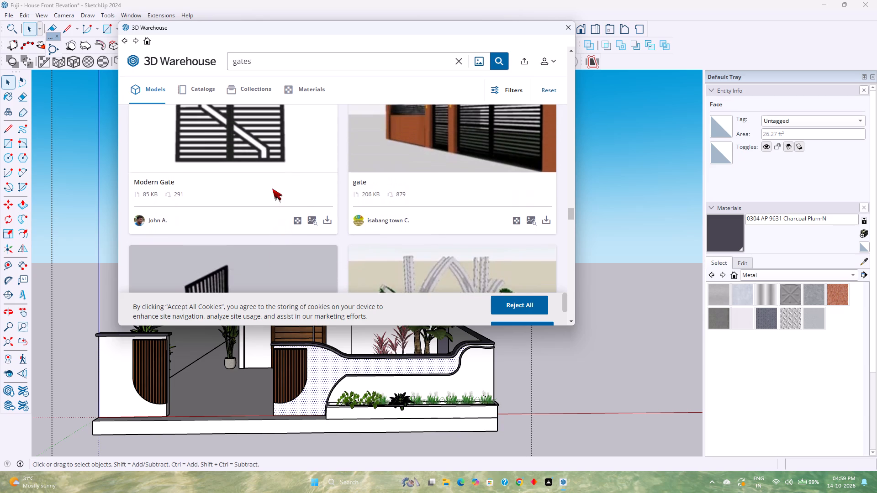
scroll(272, 189, up, 1)
scroll(272, 189, down, 4)
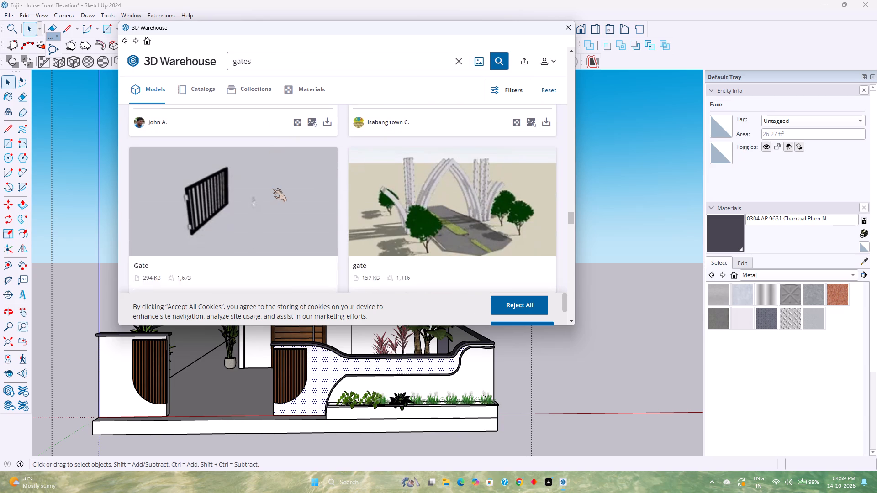
scroll(272, 189, down, 5)
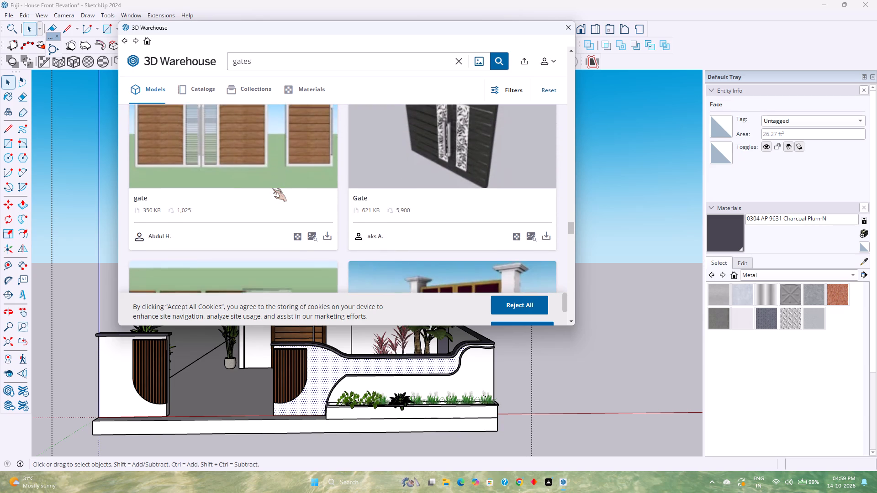
Load the dark 621 KB double "Gate" with patterned strips into the model and place it at the base corner of the left wall pier.
scroll(272, 189, down, 1)
scroll(272, 189, up, 1)
scroll(272, 189, down, 2)
scroll(272, 189, up, 1)
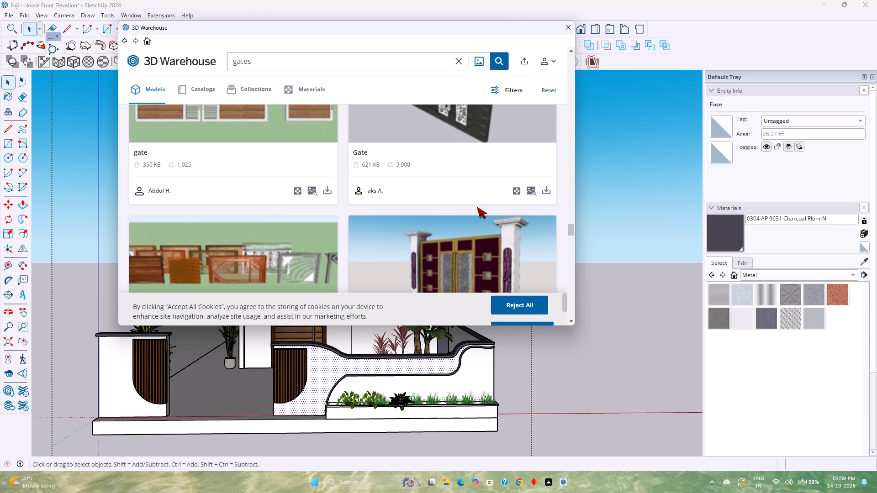
scroll(511, 207, up, 1)
click(549, 235)
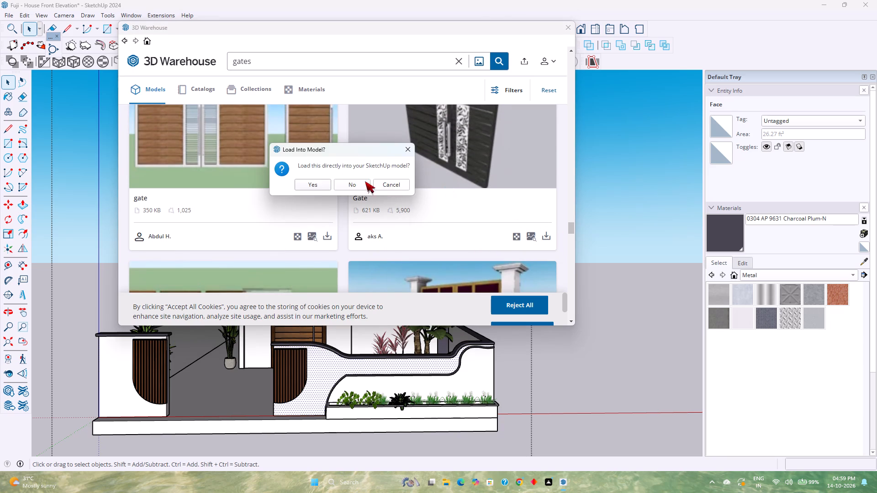
click(321, 184)
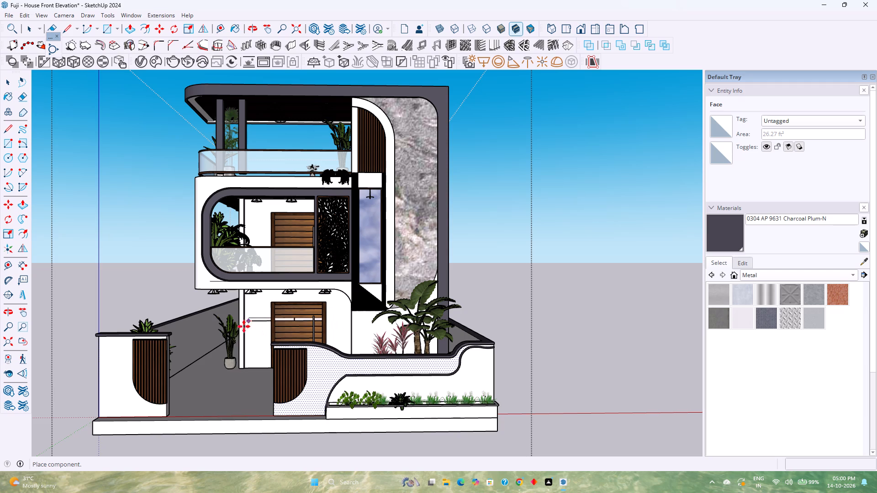
scroll(164, 416, up, 6)
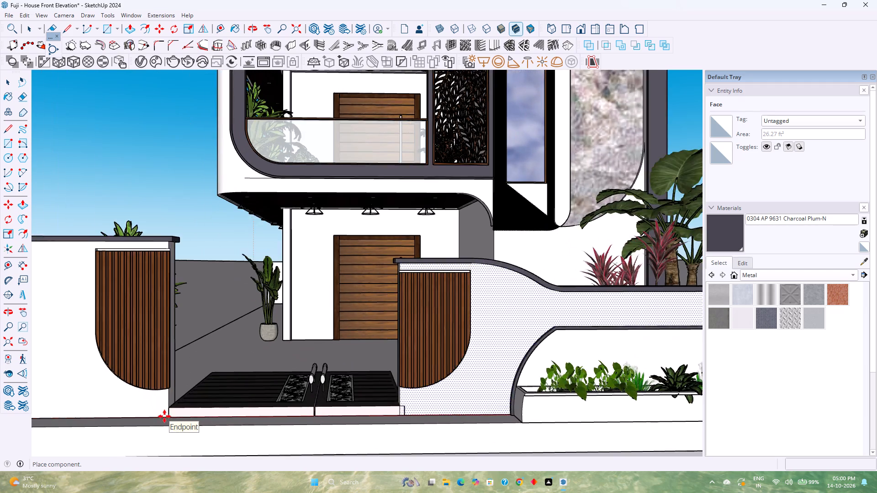
scroll(164, 416, up, 3)
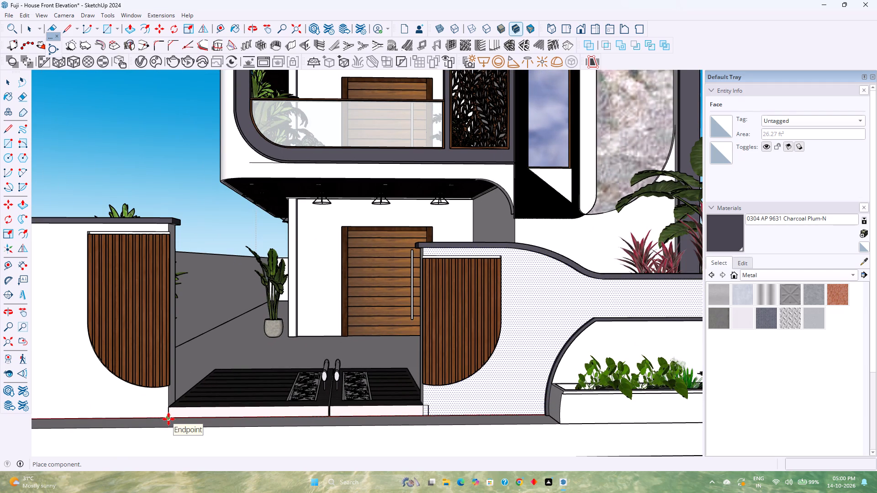
click(169, 419)
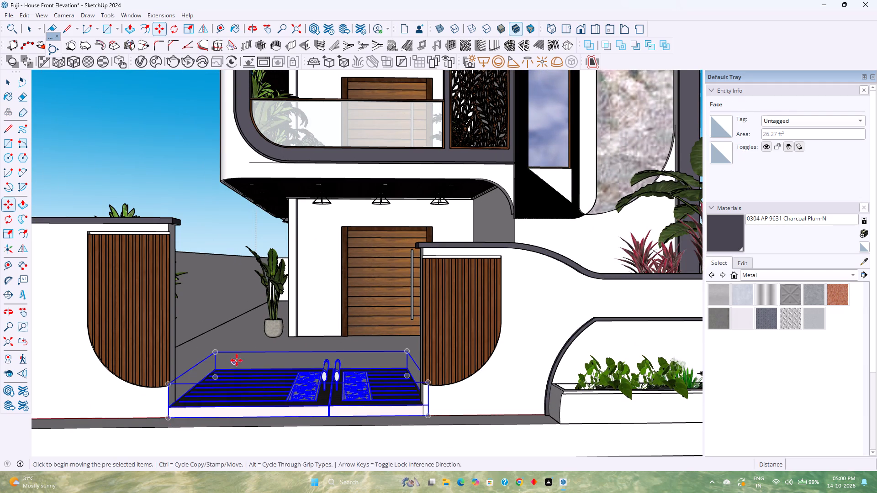
Rotate the flat-lying gate 90 degrees upright about the red axis, pivoting on its front bottom corner.
middle_drag(239, 358, 125, 443)
middle_click(125, 443)
scroll(131, 408, down, 8)
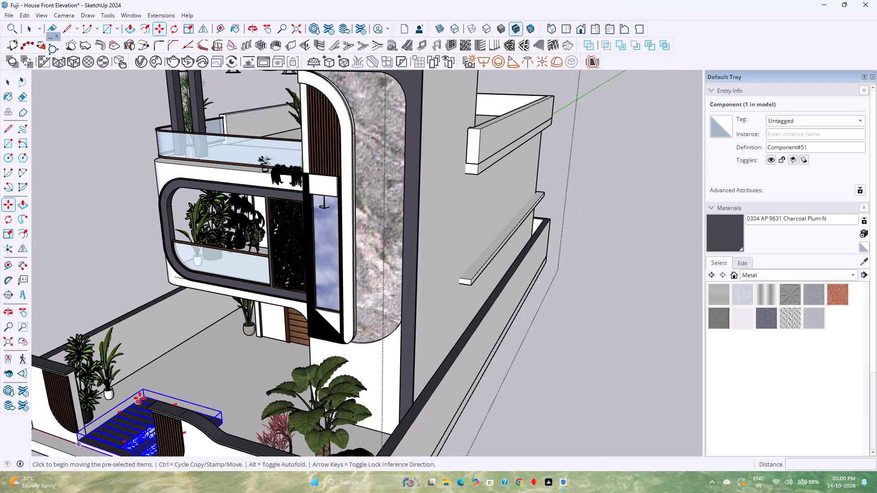
shift+middle_drag(142, 396, 201, 318)
shift+middle_drag(204, 315, 235, 289)
shift+middle_click(235, 289)
middle_drag(239, 286, 225, 316)
middle_click(225, 316)
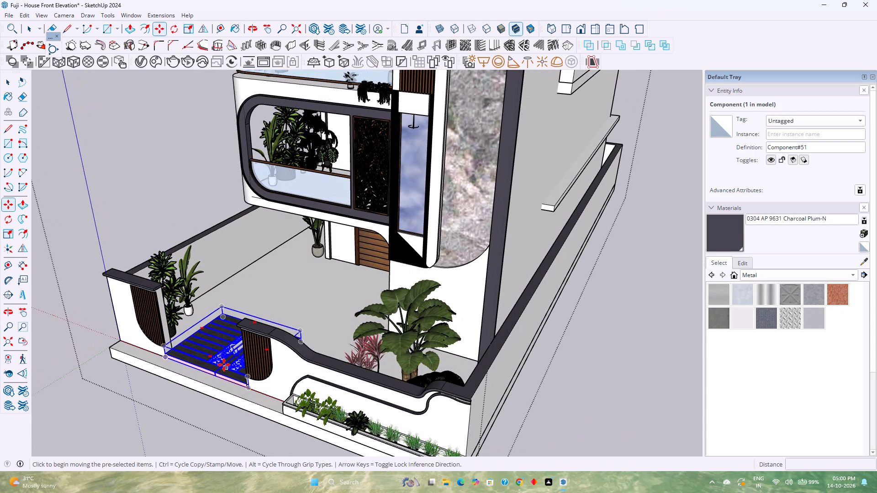
click(174, 32)
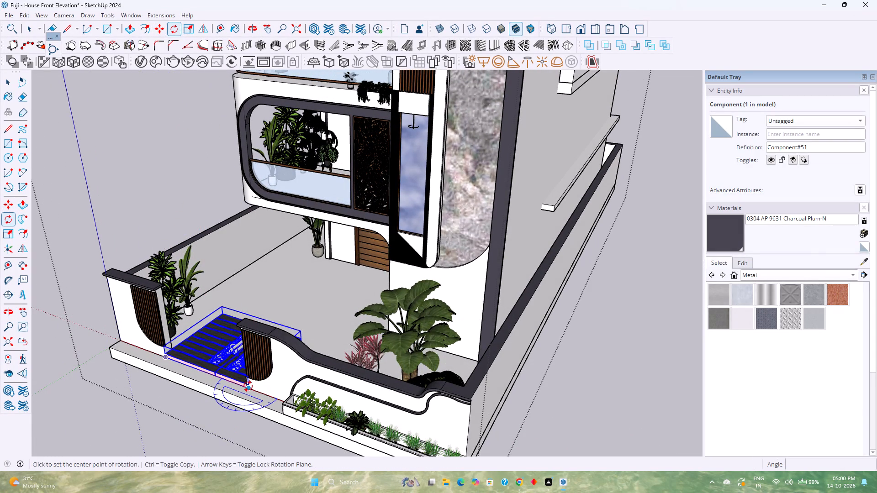
key(Left)
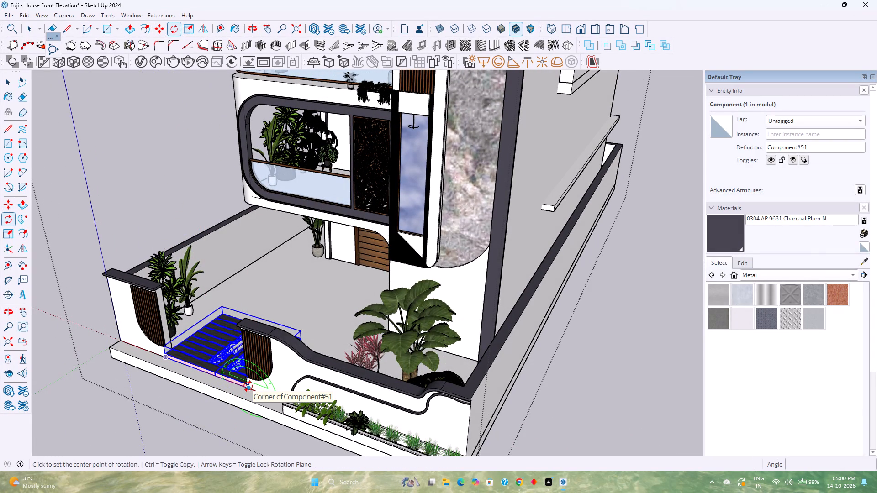
key(Right)
click(248, 386)
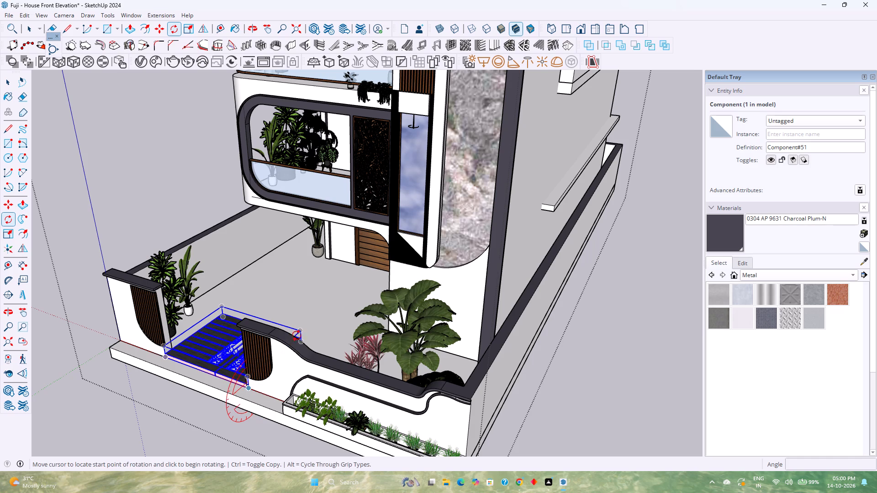
scroll(305, 343, up, 8)
middle_drag(305, 343, 259, 379)
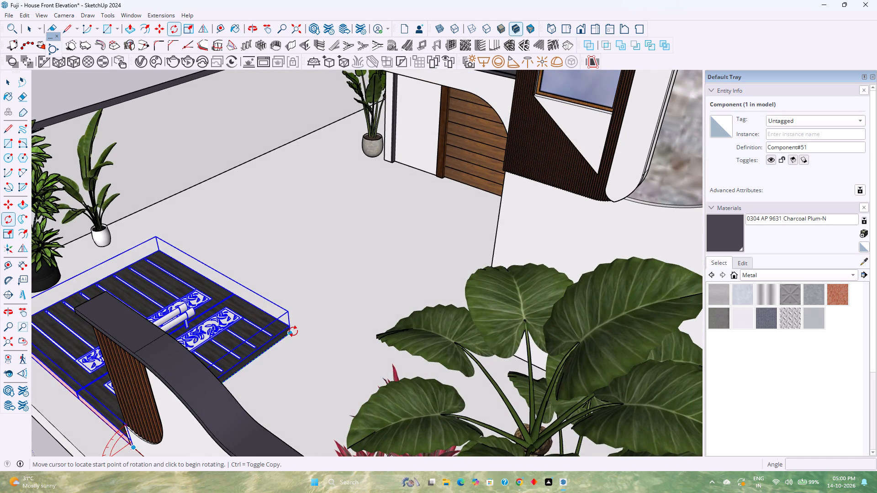
click(293, 331)
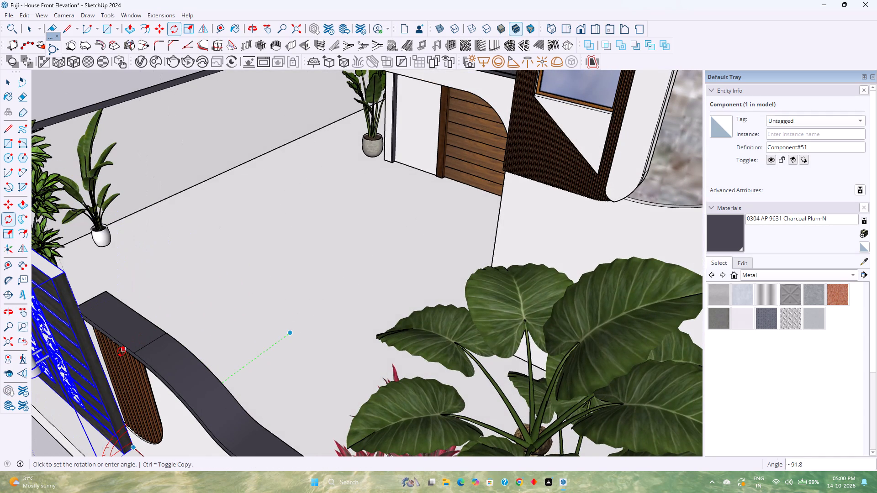
text(90)
key(Return)
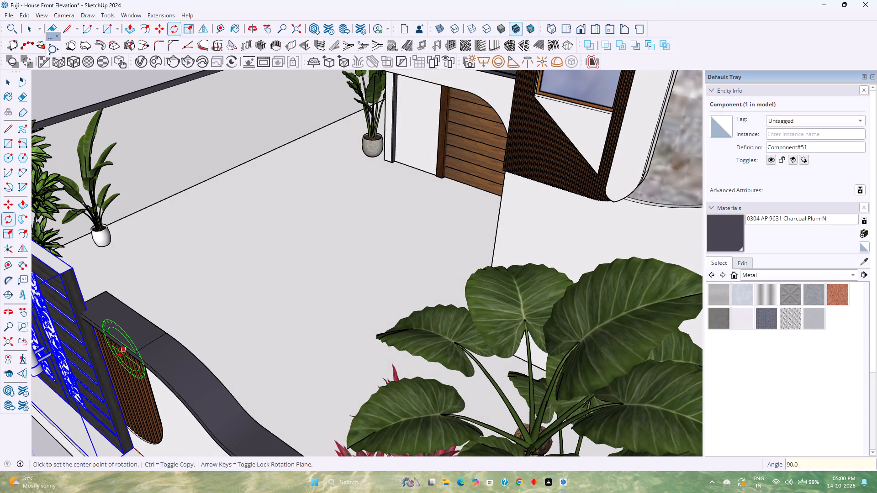
key(space)
Move the gate about 1' 11/16" from its front bottom corner onto the base corner of the left wall pier.
scroll(122, 351, down, 3)
shift+middle_drag(127, 353, 297, 357)
shift+middle_click(303, 357)
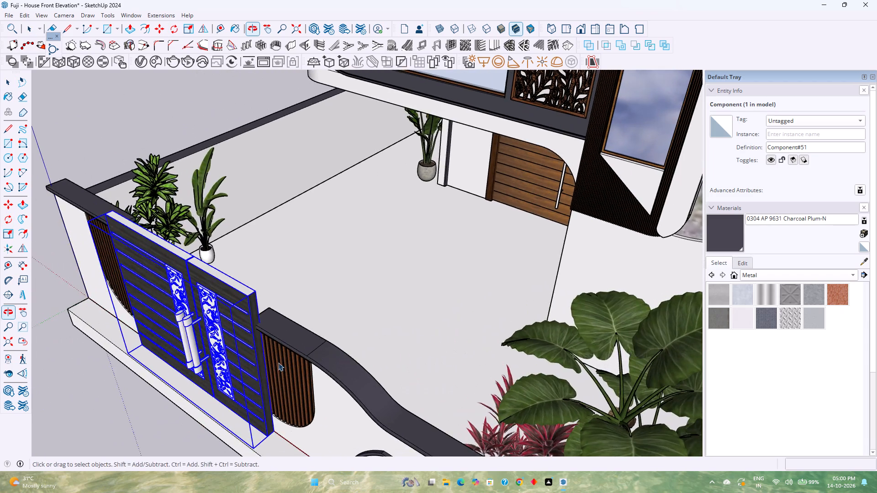
middle_drag(253, 364, 467, 304)
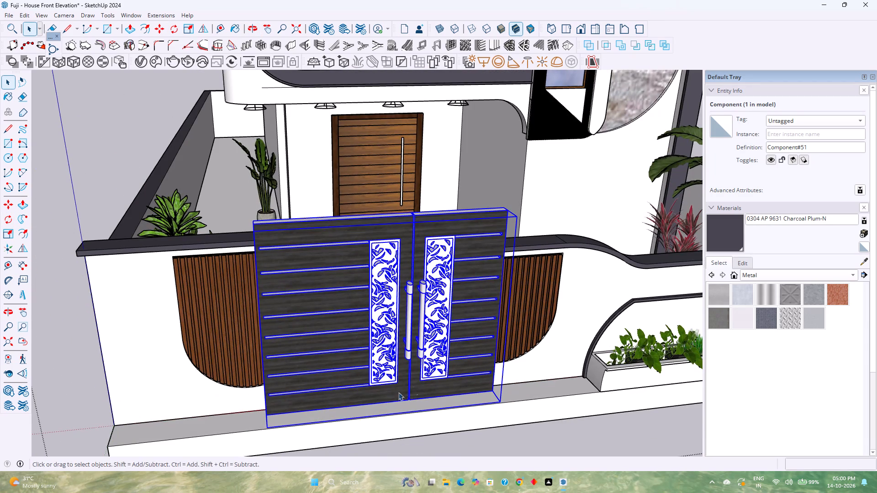
middle_drag(366, 400, 521, 337)
middle_click(523, 336)
key(m)
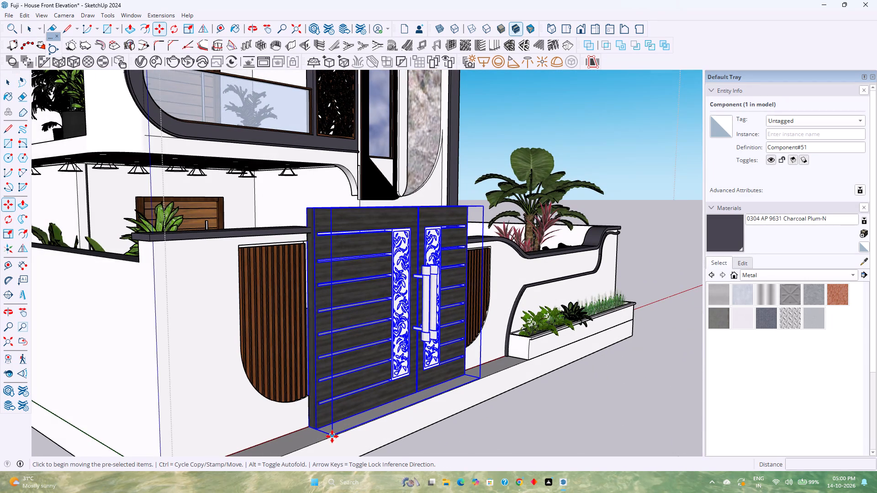
click(332, 439)
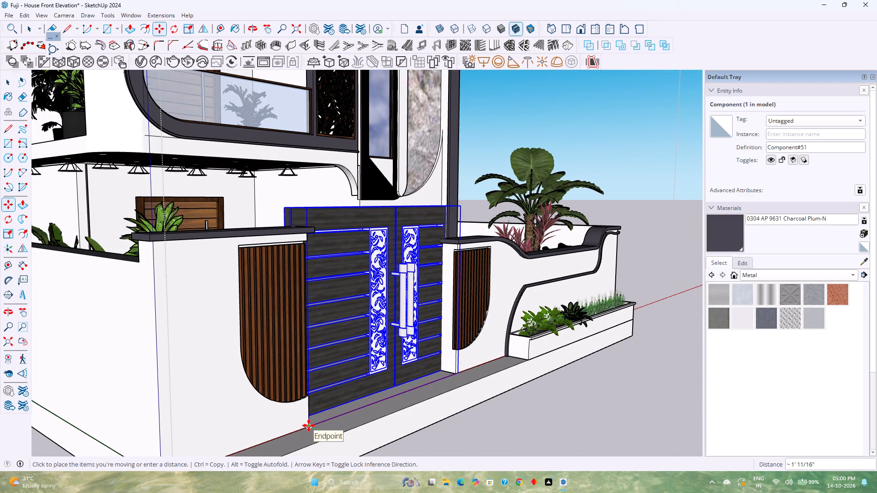
click(309, 425)
Move the gate about 8 3/8" along the green axis toward the street, from its inner bottom corner at the pier.
middle_drag(375, 401, 250, 458)
middle_click(250, 458)
middle_drag(259, 426, 550, 370)
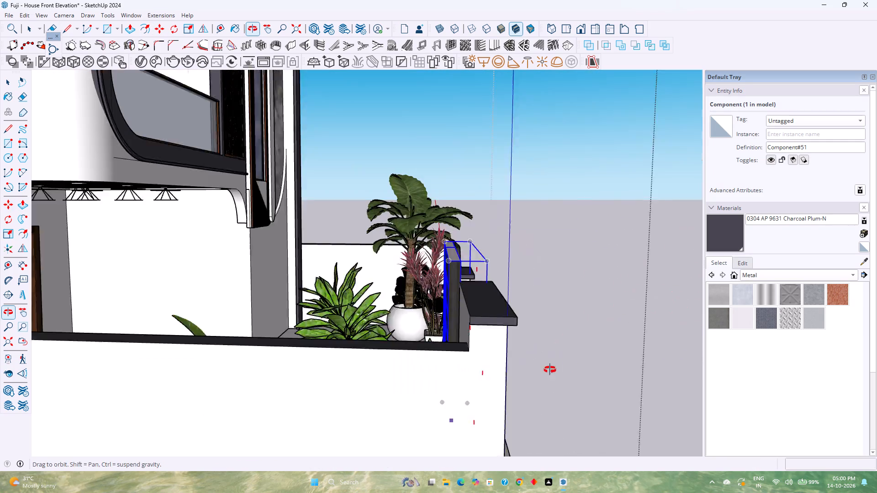
middle_drag(550, 370, 585, 363)
scroll(520, 211, down, 1)
shift+middle_drag(505, 282, 506, 252)
middle_drag(507, 250, 535, 336)
scroll(448, 267, up, 9)
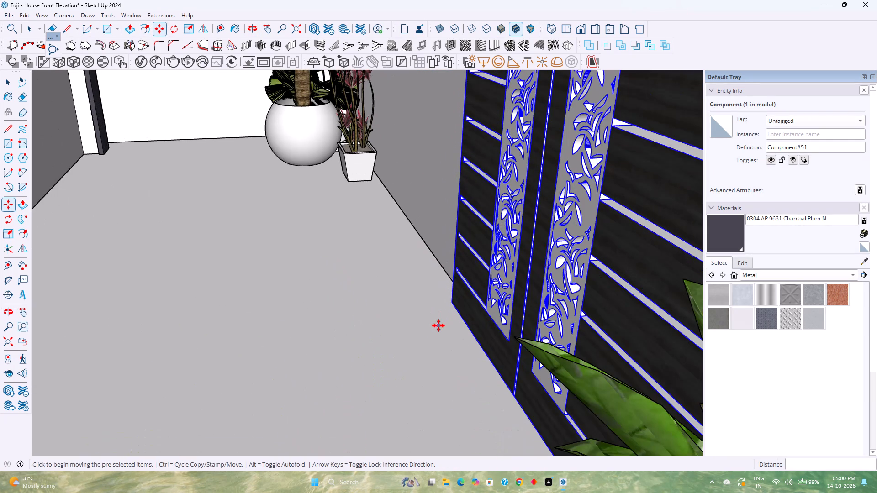
click(449, 301)
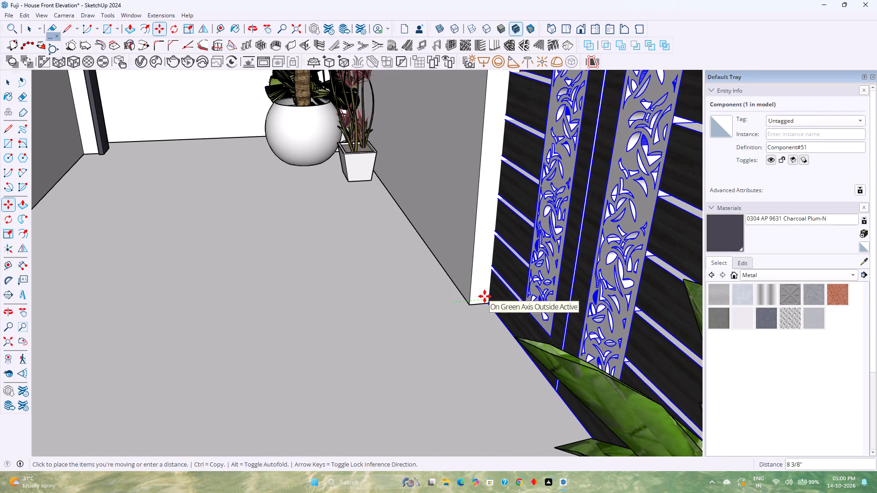
click(485, 298)
Scale the gate narrower along the red axis, keeping its left side fixed, to fit between the wall piers.
scroll(477, 321, down, 2)
middle_drag(477, 321, 342, 320)
scroll(342, 320, down, 3)
middle_drag(391, 320, 193, 298)
middle_click(193, 298)
scroll(241, 288, down, 3)
middle_drag(495, 321, 428, 330)
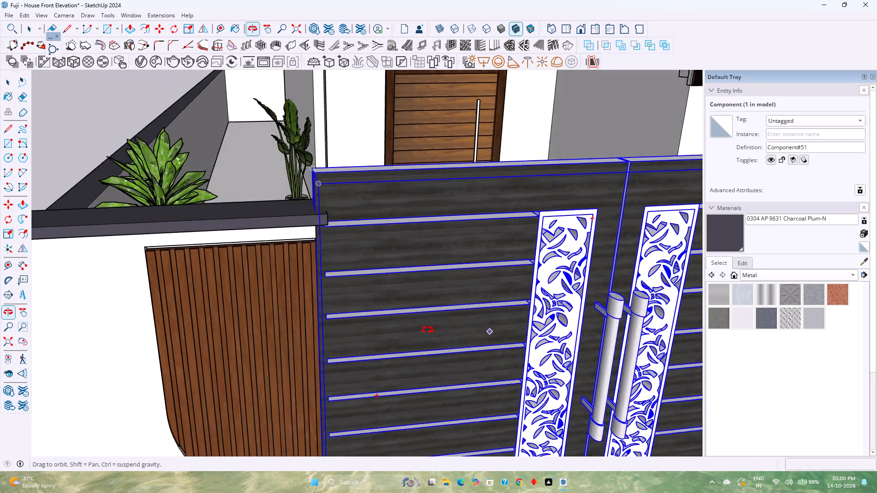
middle_drag(428, 330, 425, 330)
middle_click(425, 330)
middle_click(425, 330)
scroll(425, 330, down, 2)
middle_drag(448, 330, 408, 320)
middle_click(408, 320)
scroll(408, 320, down, 2)
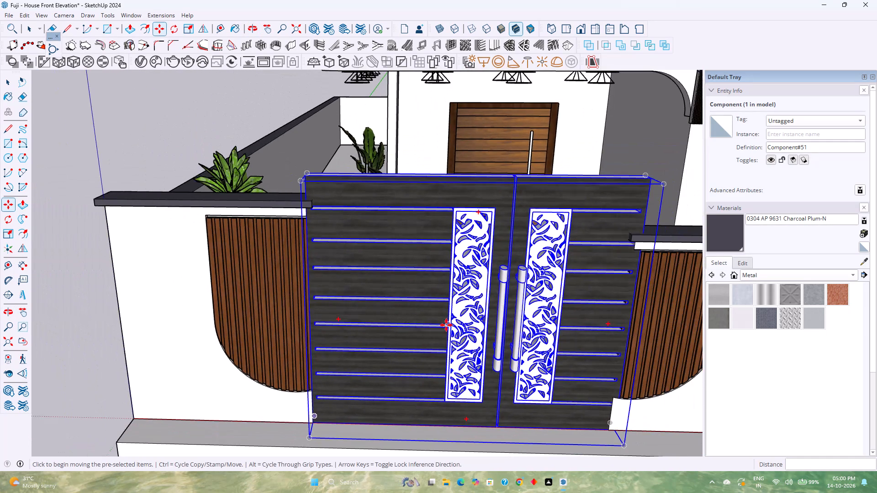
shift+middle_drag(446, 325, 379, 319)
key(s)
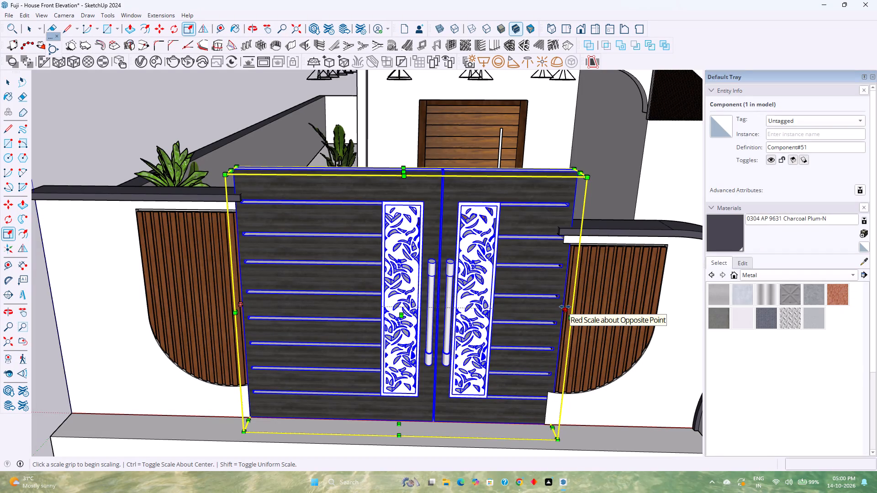
click(565, 307)
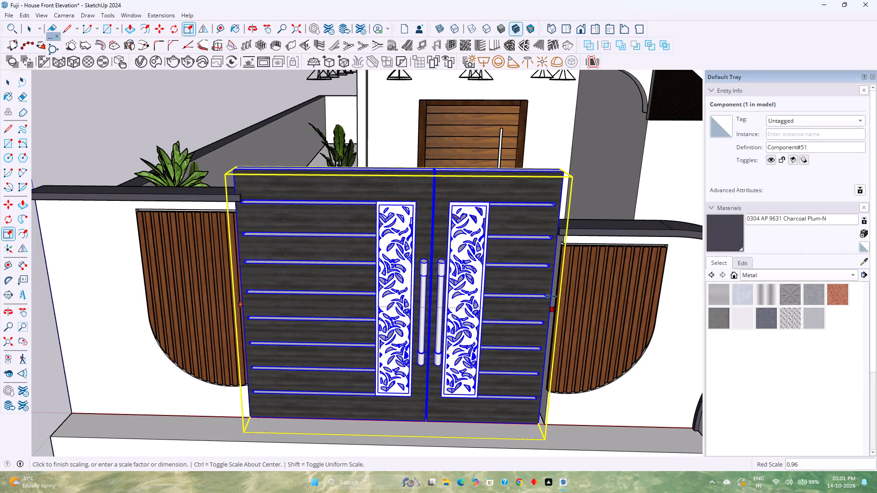
click(542, 413)
Widen the gate along the red axis by a factor of about 1.06 to meet the right wall pier.
middle_click(537, 393)
middle_click(537, 393)
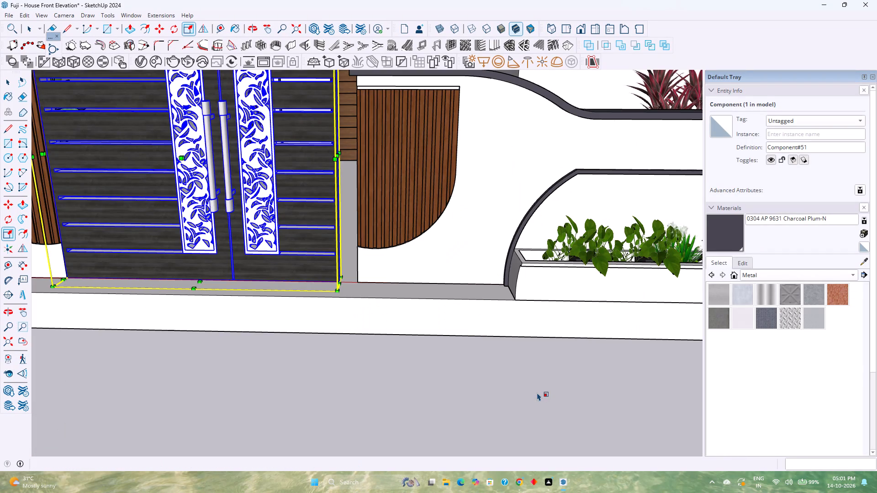
shift+scroll(282, 239, down, 1)
shift+middle_drag(283, 239, 340, 355)
scroll(384, 294, up, 3)
click(393, 283)
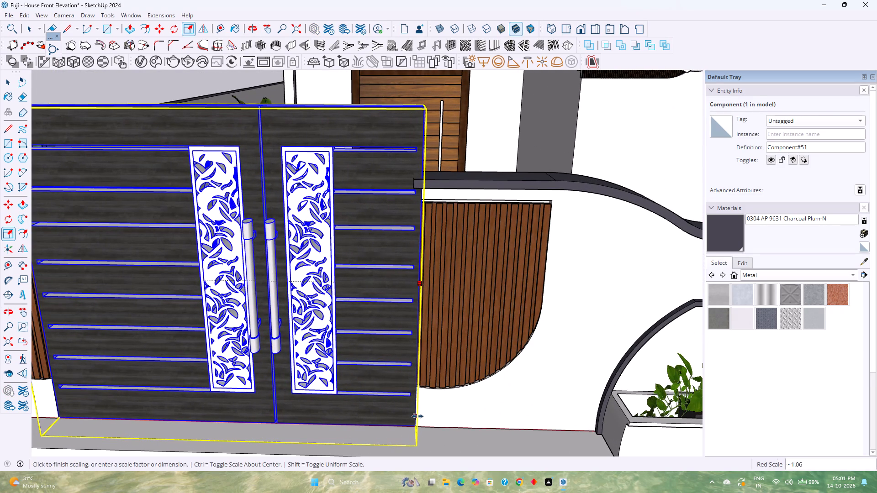
click(417, 419)
scroll(361, 358, down, 3)
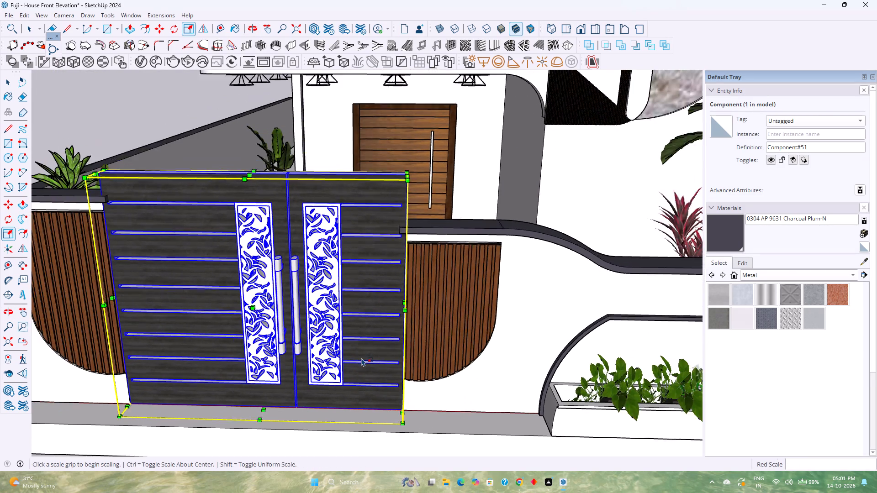
Scale the gate's height down to about 0.85, lowering its top to the upper edge of the left slatted panel.
scroll(361, 358, down, 1)
shift+middle_drag(361, 358, 437, 390)
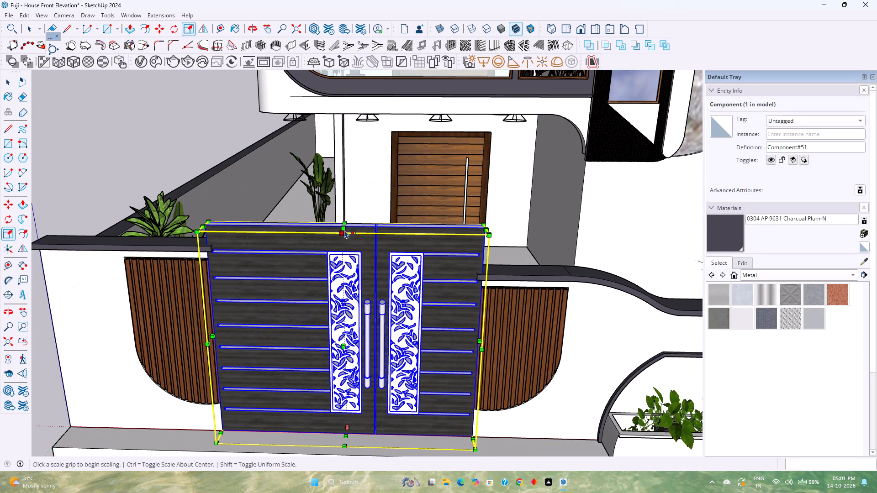
click(345, 226)
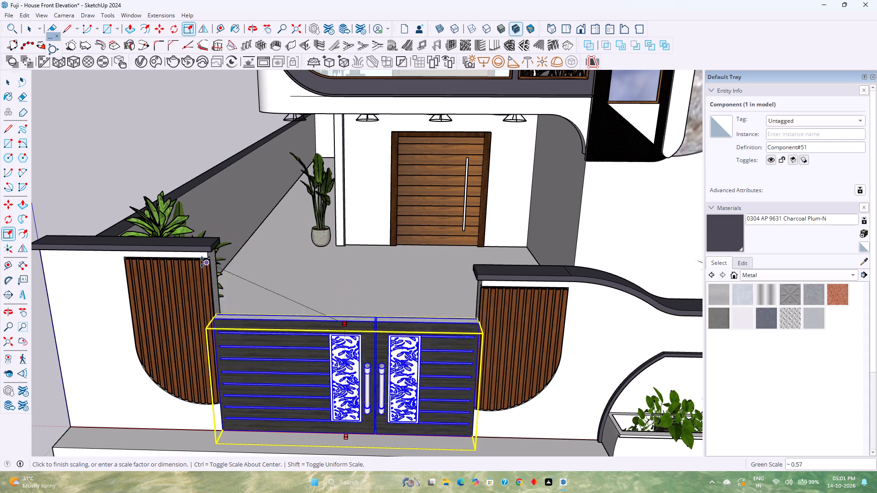
scroll(202, 262, up, 14)
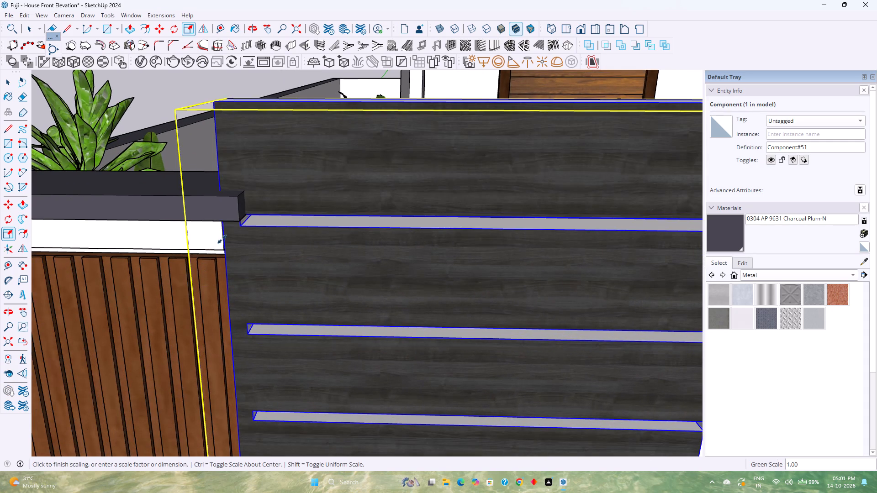
scroll(222, 239, down, 4)
scroll(222, 239, up, 12)
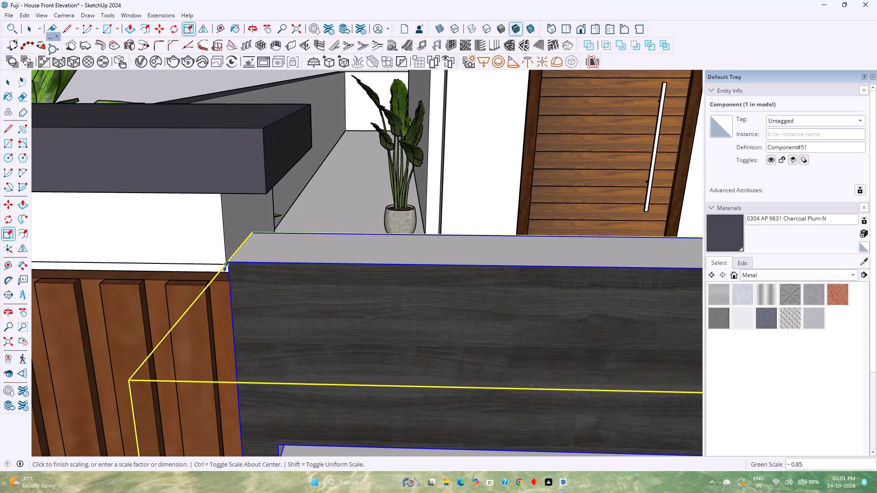
click(226, 266)
Scale the gate's height up slightly by a factor of 1.02 from its top edge.
scroll(239, 267, down, 13)
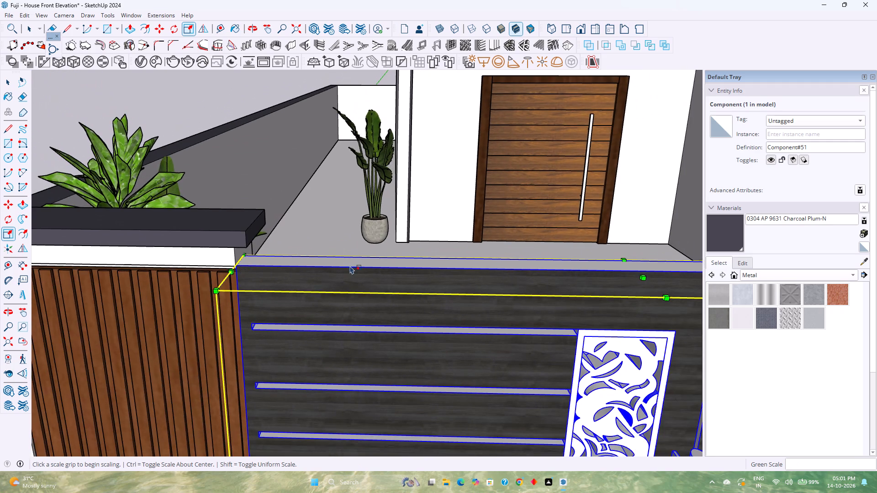
shift+middle_drag(350, 266, 85, 264)
scroll(368, 267, up, 2)
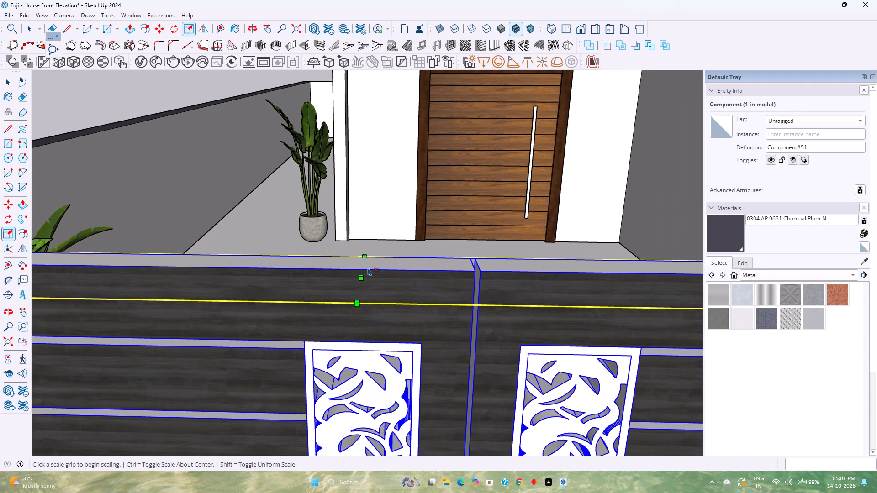
scroll(368, 267, up, 3)
click(358, 282)
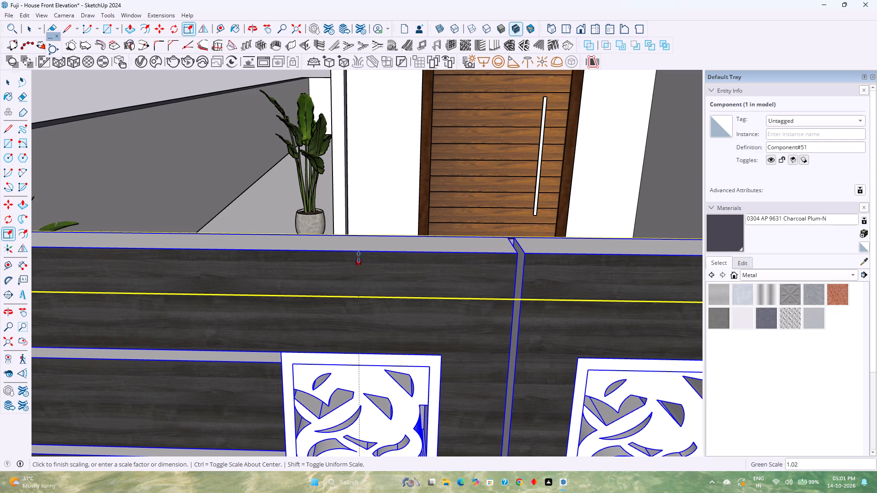
scroll(359, 257, down, 11)
click(359, 257)
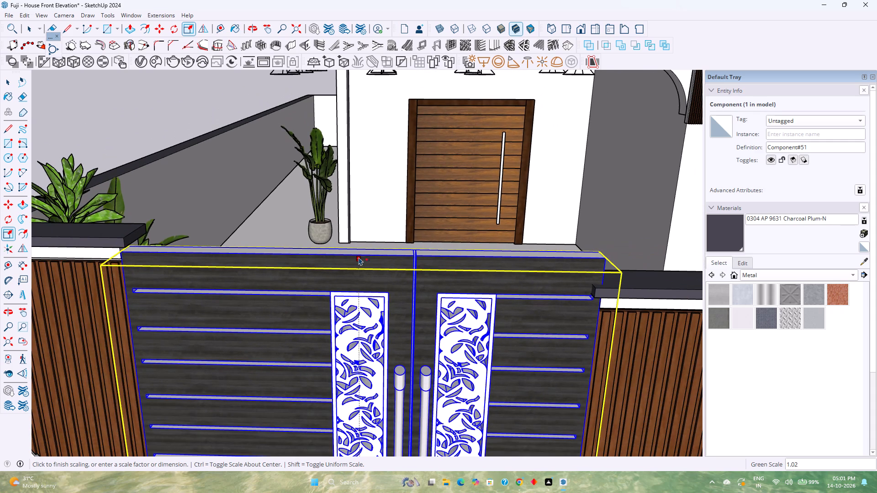
key(space)
Push the end face of the right pier's dark coping back 2" so it stops at the gate's edge.
middle_drag(423, 296, 421, 287)
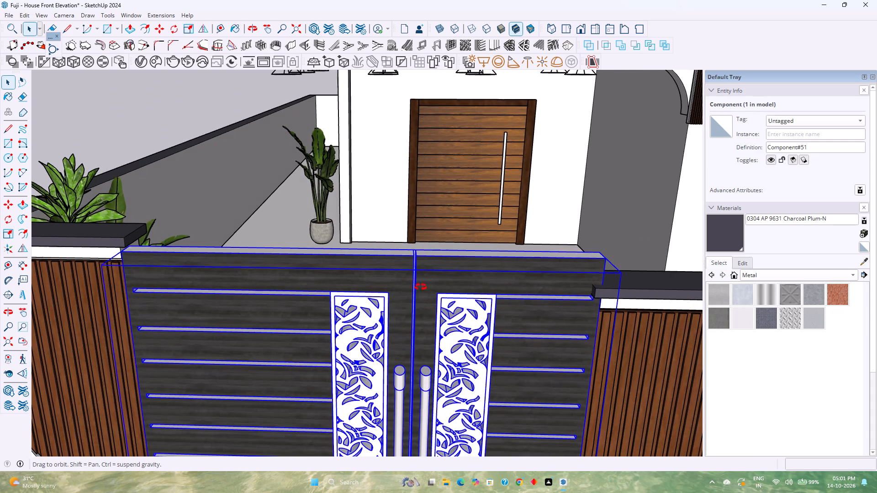
middle_drag(421, 287, 433, 232)
middle_click(433, 231)
scroll(439, 232, down, 5)
middle_drag(455, 263, 275, 262)
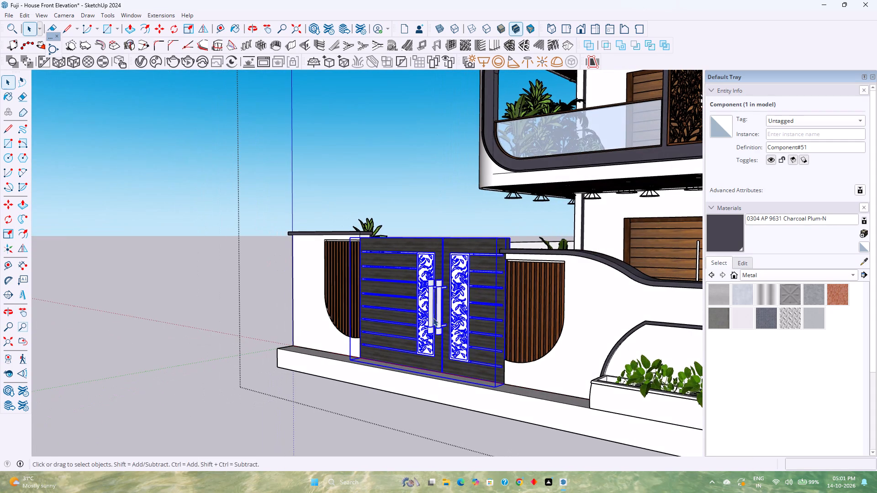
middle_drag(446, 320, 630, 327)
scroll(549, 227, up, 3)
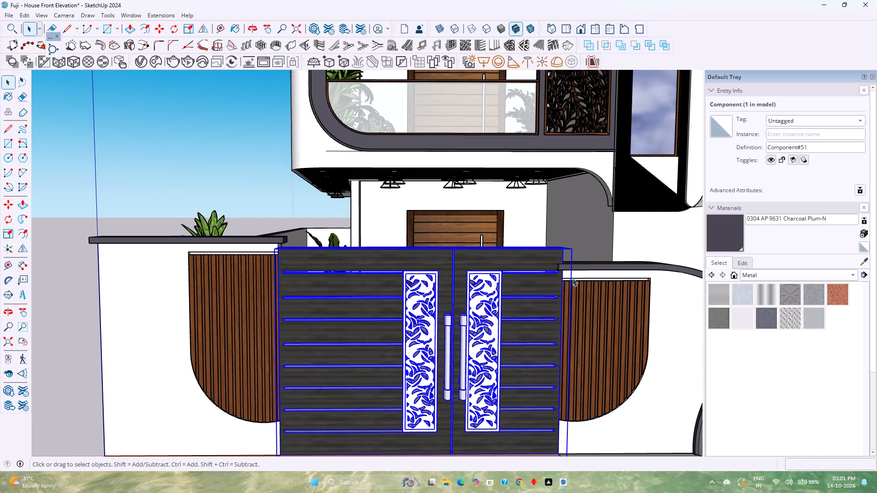
scroll(572, 278, up, 10)
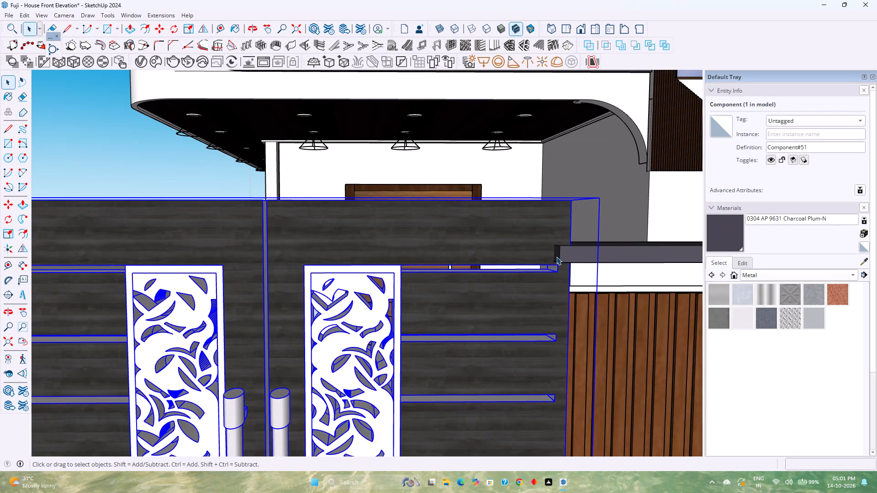
double_click(556, 257)
scroll(556, 257, up, 5)
key(p)
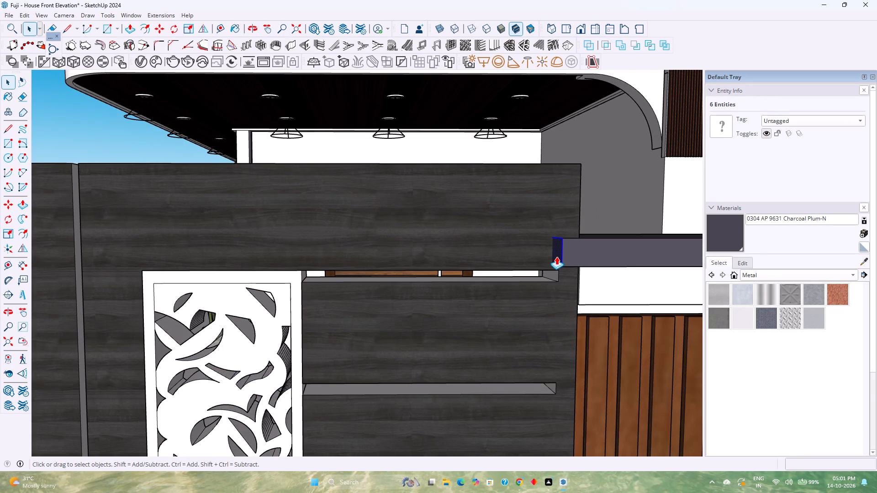
click(556, 257)
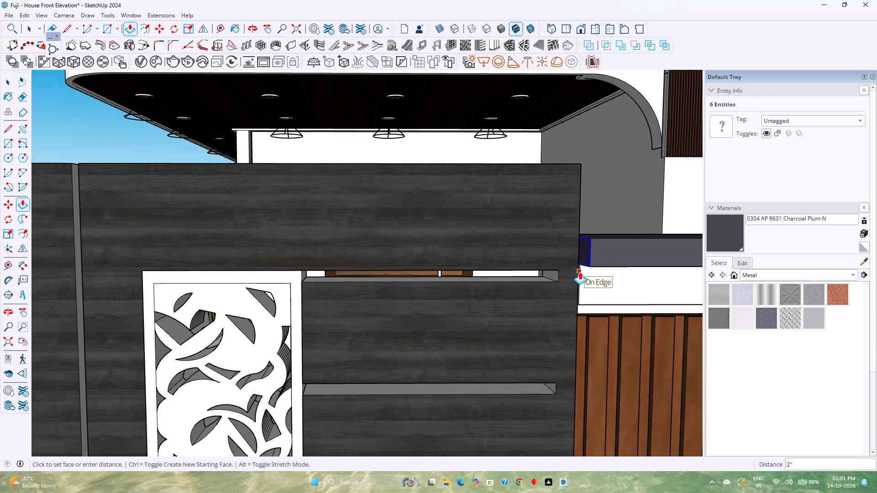
click(580, 272)
key(space)
key(Escape)
Move the double gate 2 1/2" inward along the base of the pier's end face, towards the inside of the compound.
scroll(509, 288, down, 7)
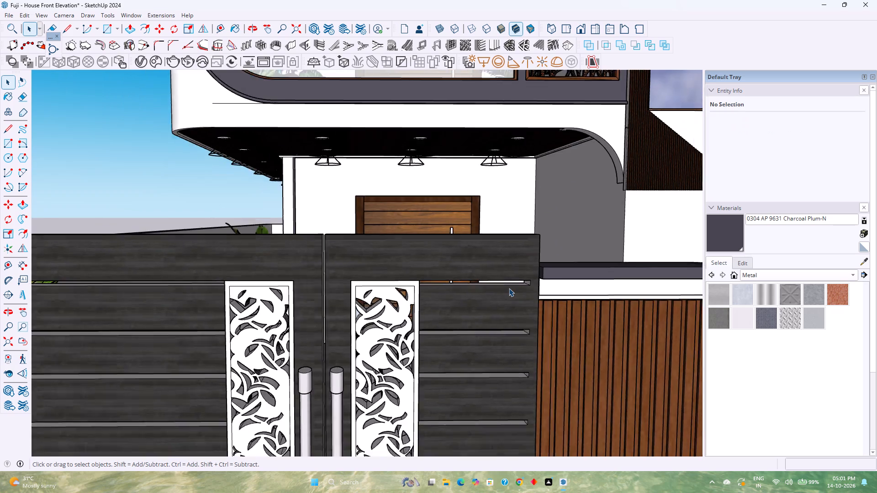
scroll(509, 288, down, 7)
scroll(257, 276, down, 3)
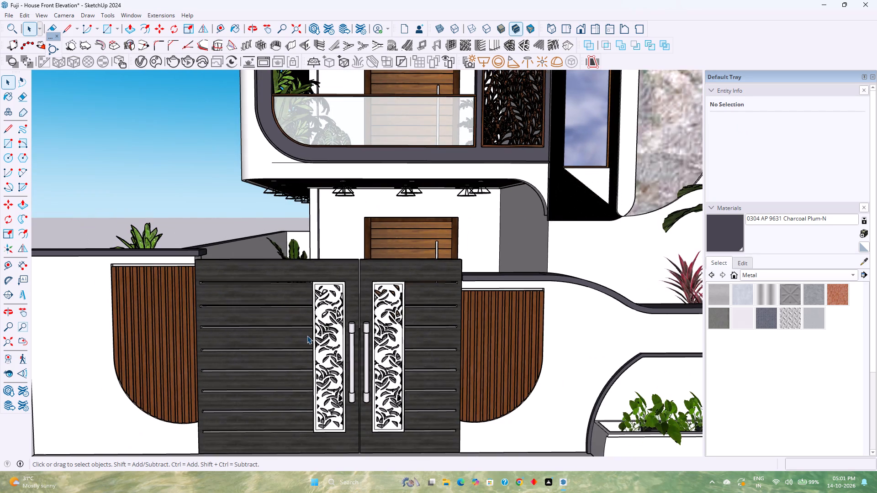
middle_drag(307, 336, 300, 293)
middle_click(300, 291)
scroll(300, 290, down, 4)
middle_drag(325, 325, 162, 367)
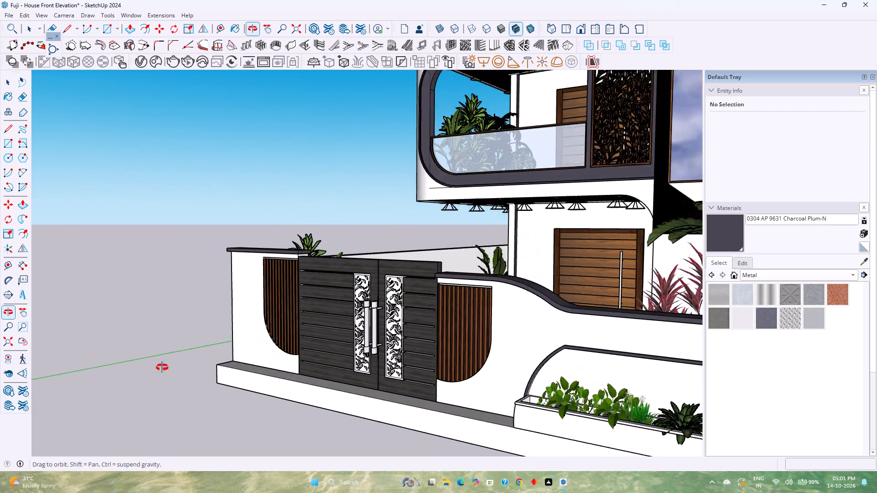
middle_drag(162, 367, 136, 375)
scroll(289, 343, up, 4)
middle_drag(336, 333, 94, 378)
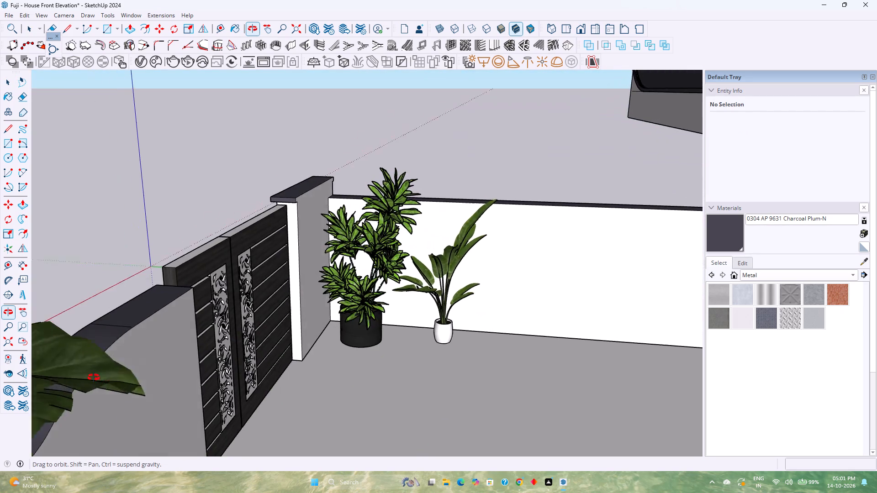
middle_drag(94, 378, 94, 375)
scroll(258, 361, up, 4)
double_click(291, 352)
scroll(293, 354, up, 4)
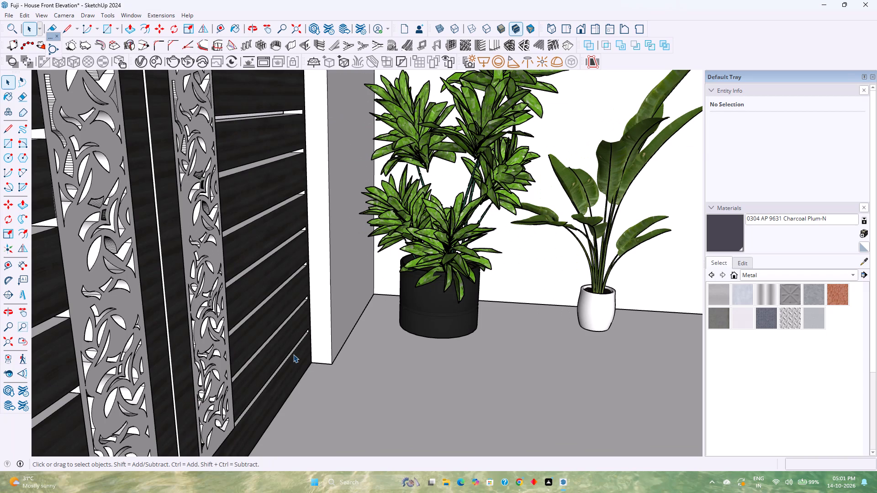
click(293, 354)
scroll(312, 363, up, 2)
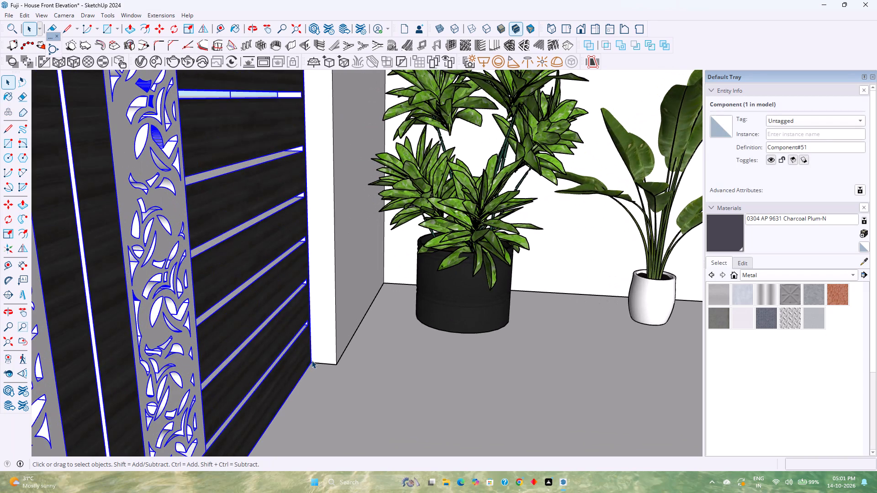
scroll(312, 360, down, 5)
key(m)
click(312, 362)
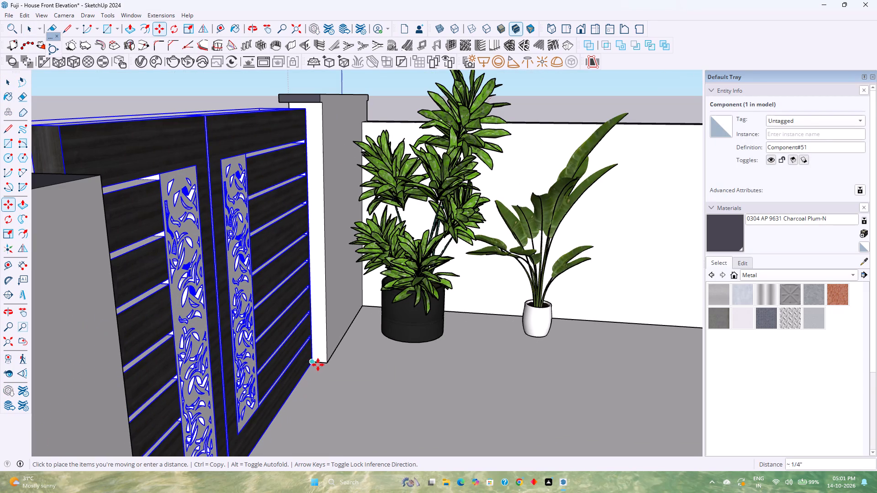
click(319, 365)
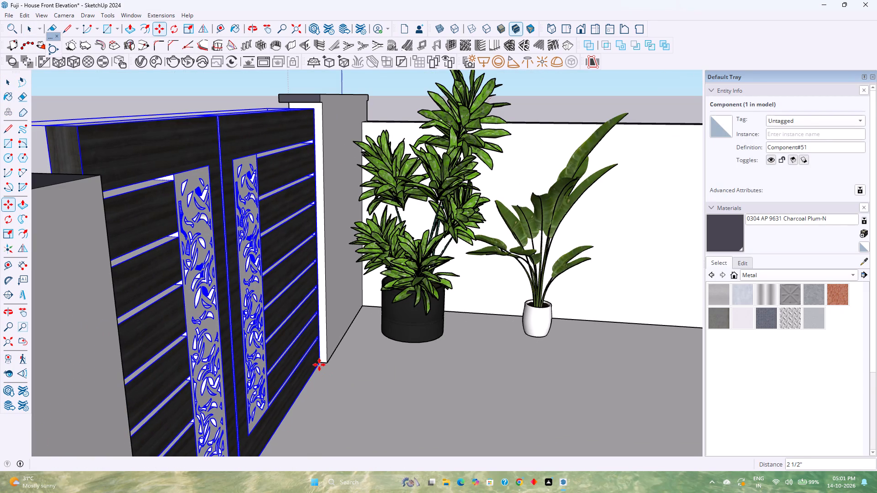
key(space)
Inside the gate component, scale the two pull handles' projection from the gate down to about 0.35.
scroll(311, 370, down, 3)
middle_drag(311, 370, 461, 373)
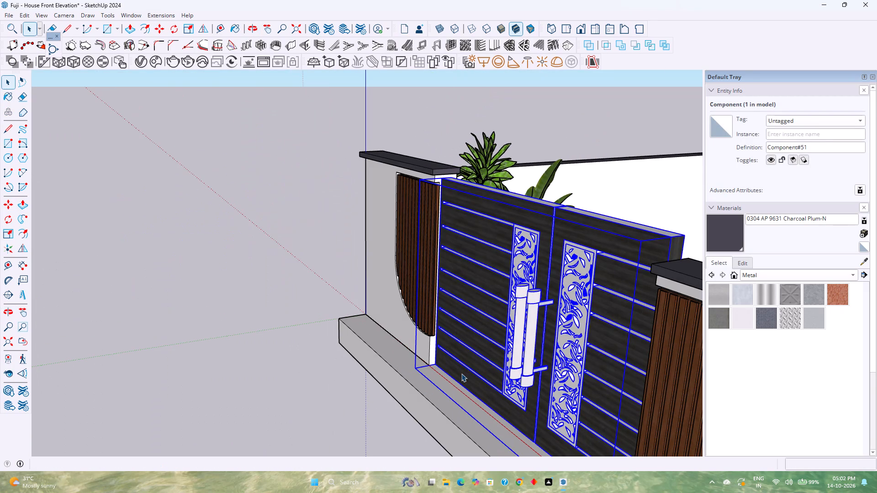
double_click(522, 329)
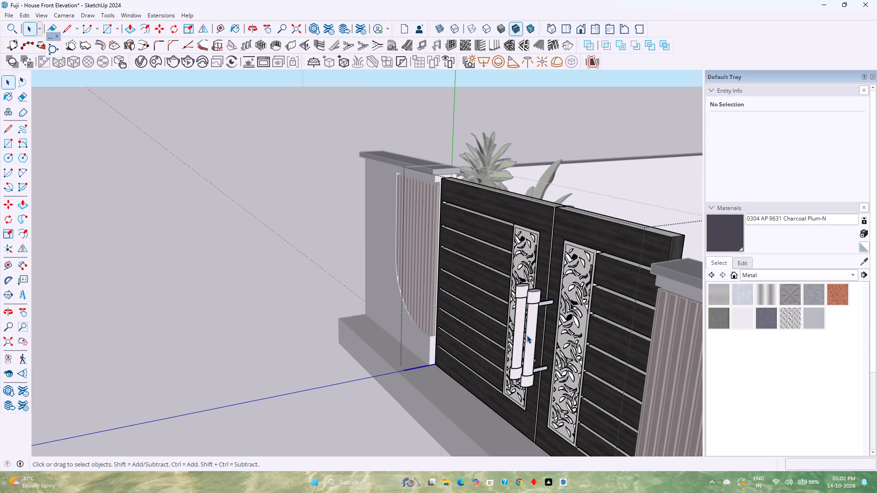
click(527, 335)
scroll(527, 335, up, 2)
ctrl+click(517, 330)
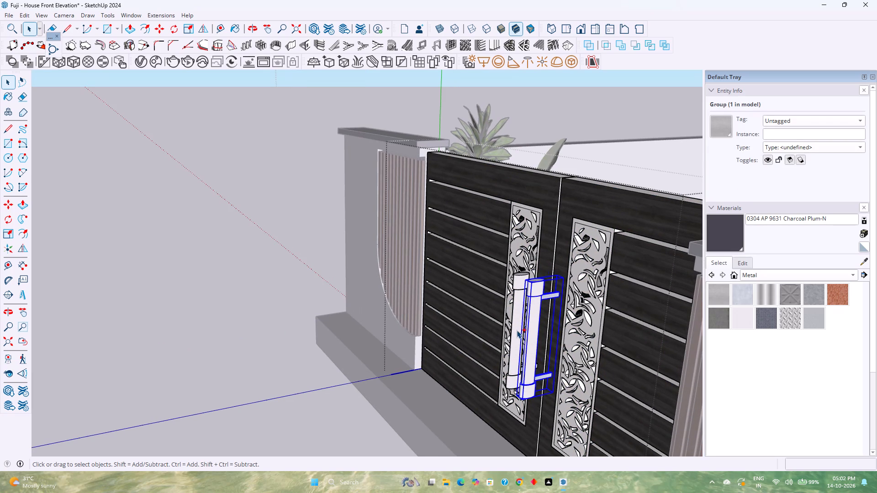
key(s)
scroll(507, 330, up, 2)
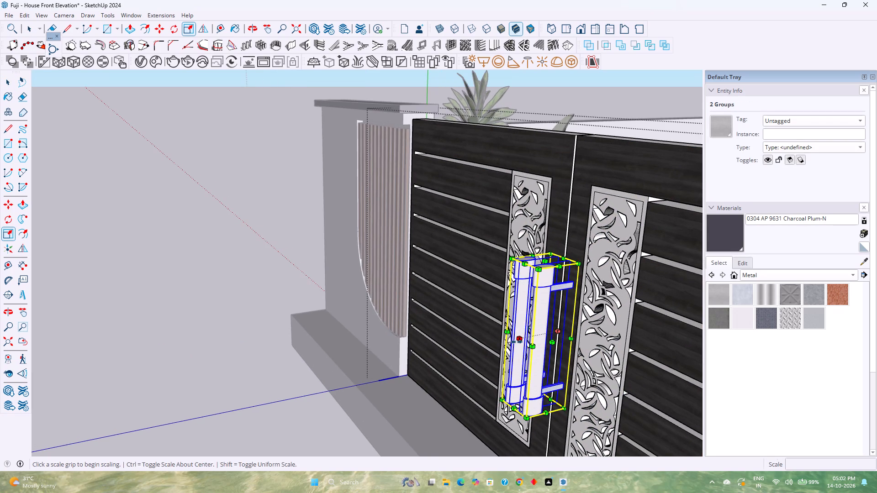
click(517, 342)
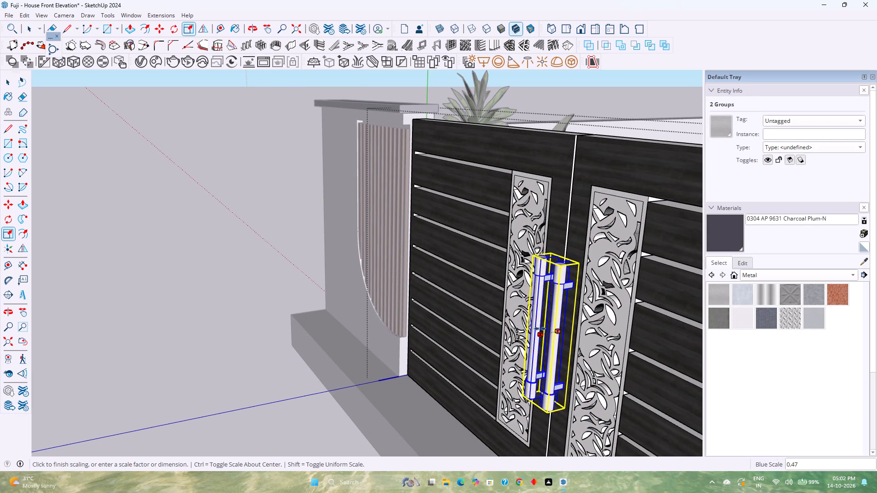
click(543, 326)
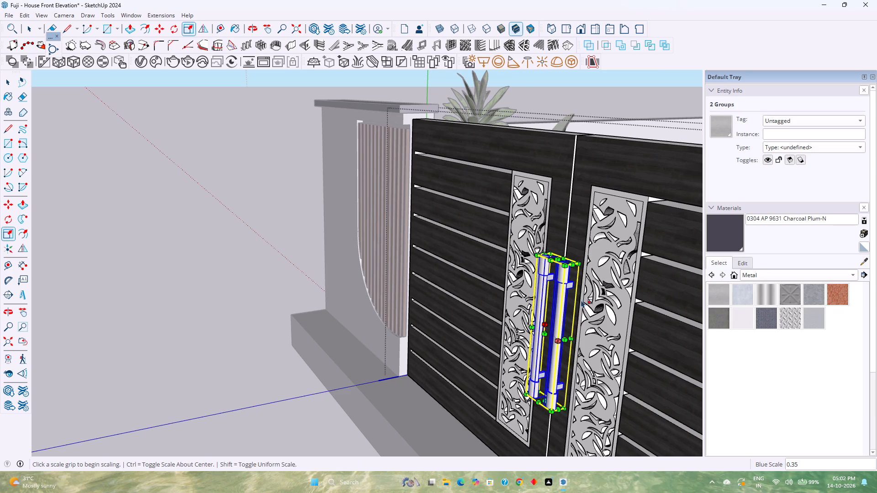
scroll(571, 262, up, 6)
middle_drag(571, 262, 551, 386)
scroll(546, 285, up, 3)
scroll(551, 346, up, 3)
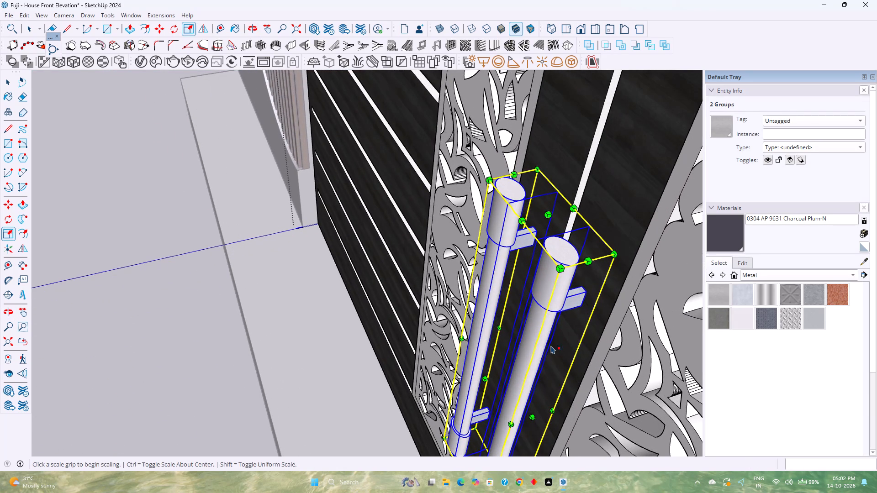
key(Escape)
key(space)
key(Escape)
scroll(550, 341, down, 5)
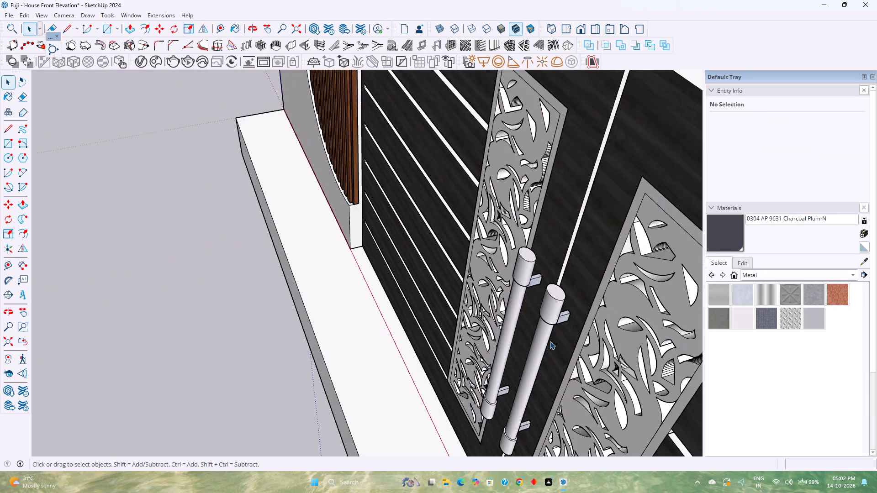
scroll(550, 341, down, 7)
key(Escape)
Set the standard front view with the whole house in frame and save the model.
scroll(550, 341, down, 5)
middle_drag(517, 358, 581, 286)
middle_click(582, 285)
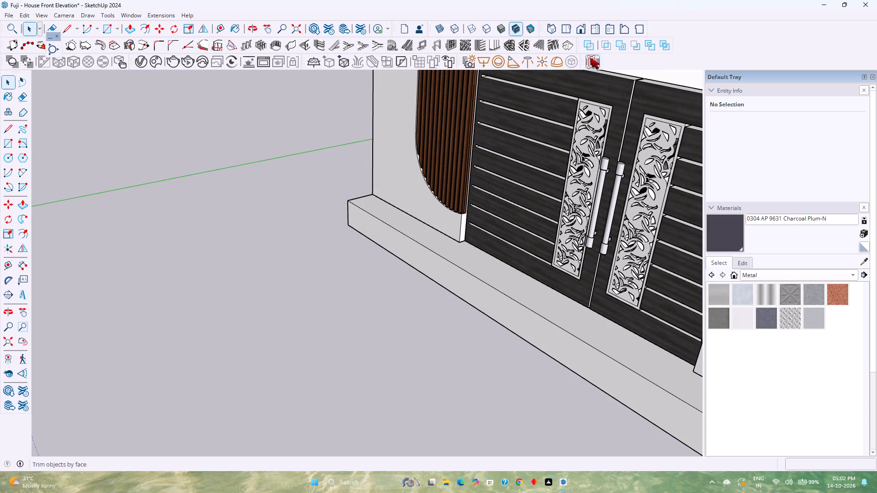
click(577, 31)
ctrl+middle_drag(465, 243, 397, 285)
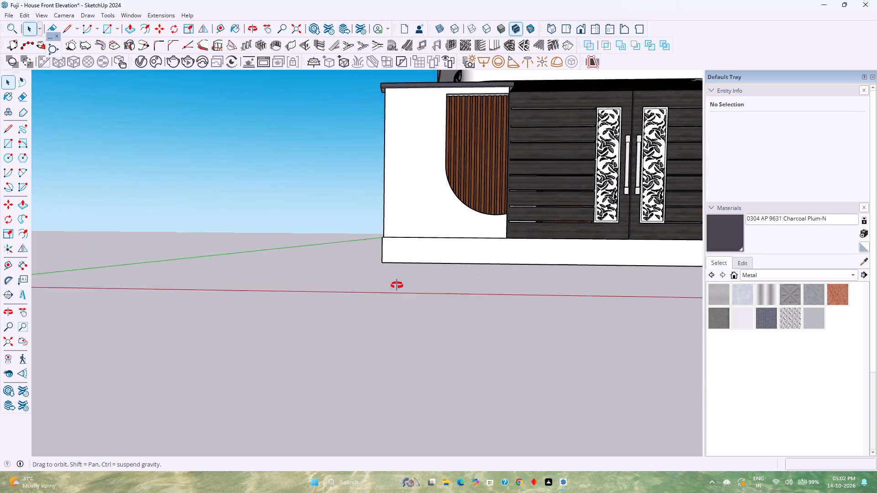
ctrl+middle_drag(397, 285, 362, 315)
scroll(362, 315, up, 1)
click(582, 25)
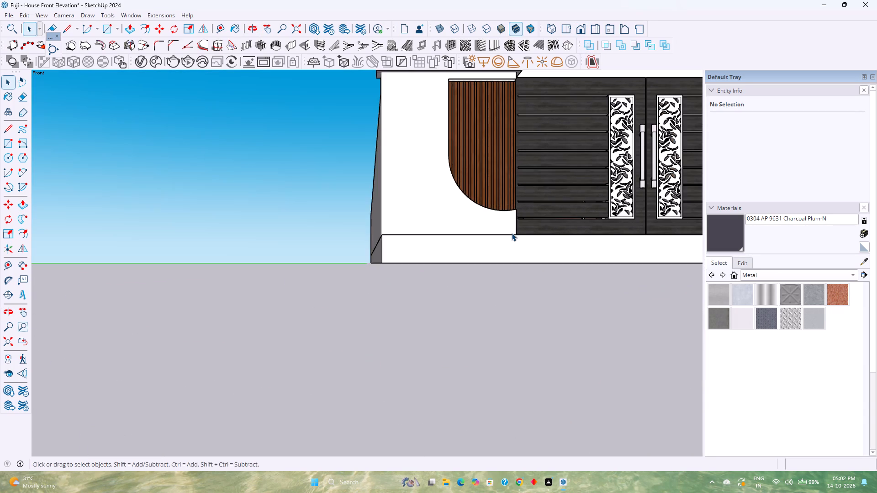
scroll(512, 233, down, 10)
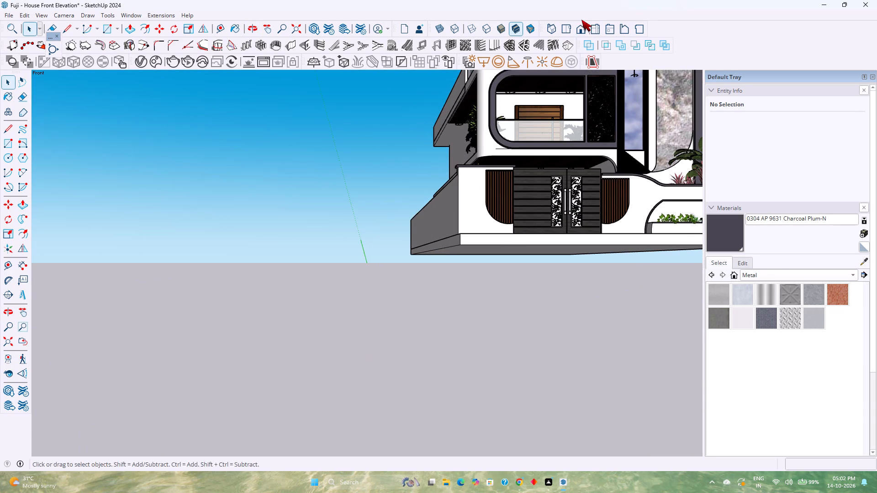
click(581, 20)
click(581, 24)
ctrl+middle_drag(561, 197, 563, 216)
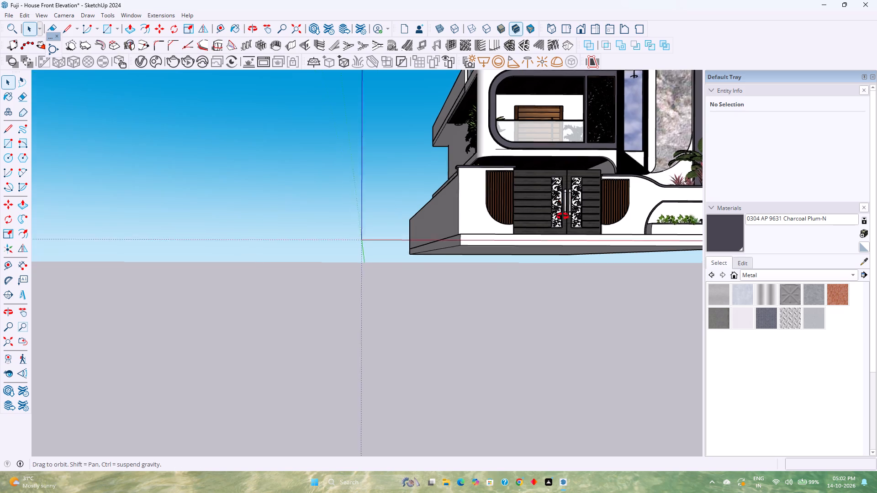
ctrl+middle_drag(563, 216, 561, 220)
shift+middle_drag(560, 221, 250, 420)
shift+middle_click(250, 420)
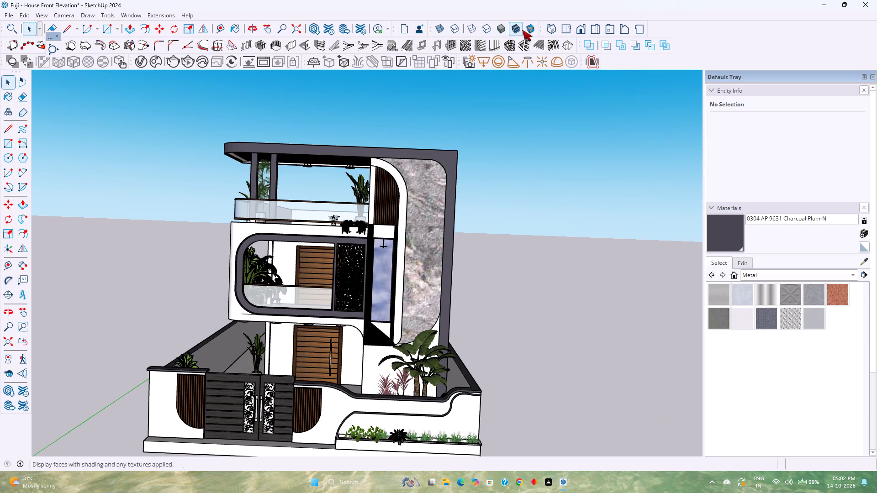
click(577, 29)
scroll(364, 345, up, 1)
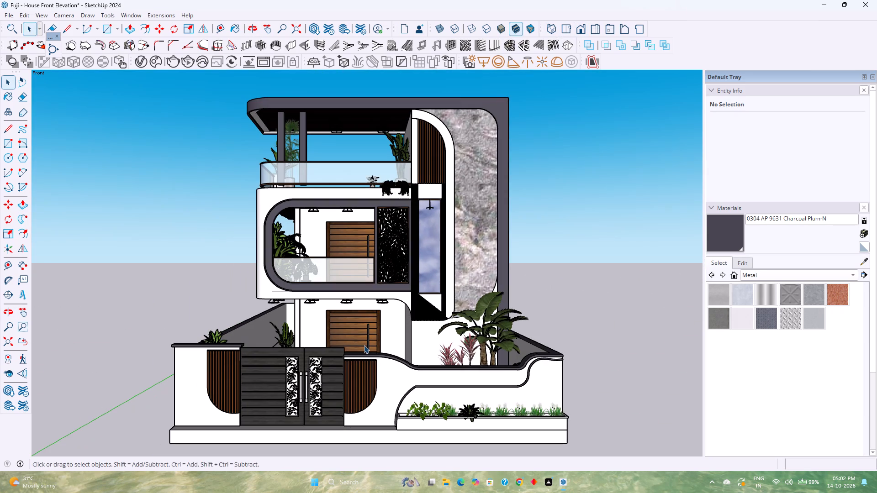
key(ctrl+s)
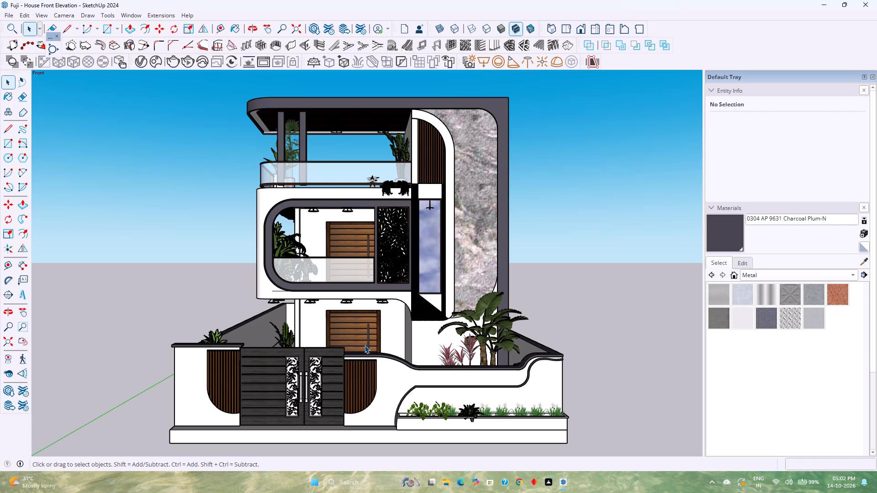
Push/pull the bottom face of the right-hand terrace column behind the glass railing down to the terrace floor.
scroll(306, 184, up, 4)
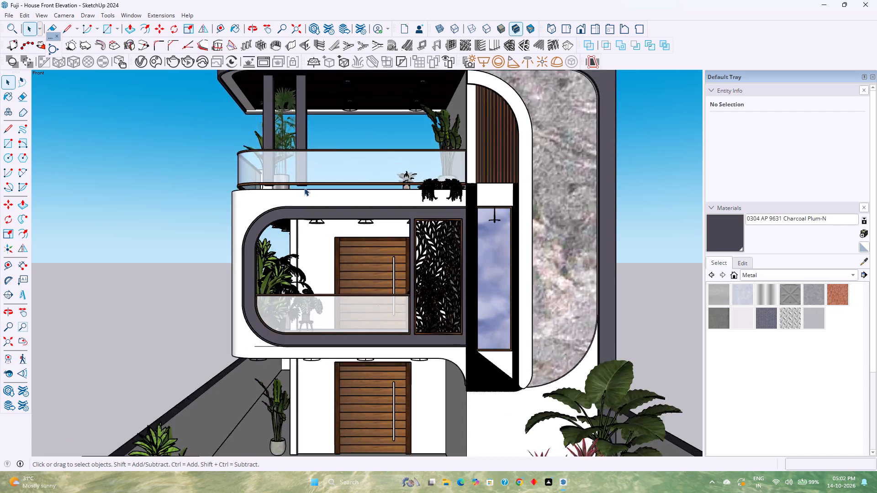
scroll(304, 188, up, 8)
double_click(298, 168)
scroll(298, 168, up, 3)
triple_click(298, 168)
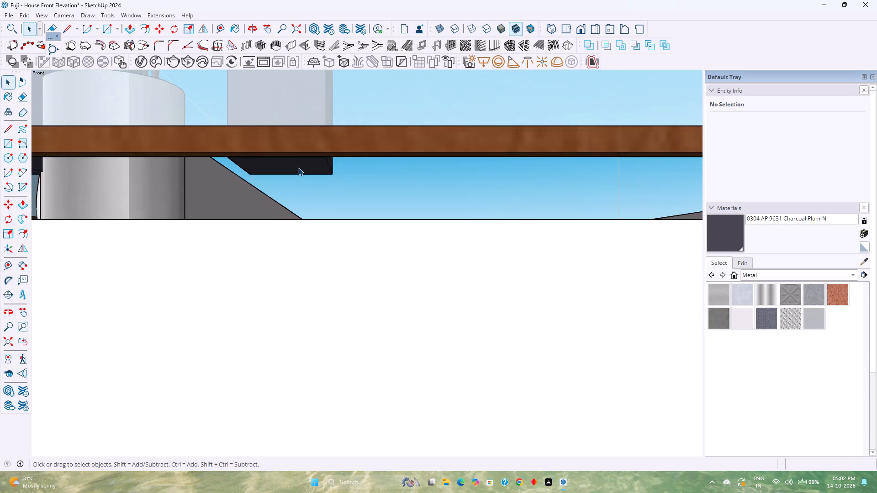
click(298, 168)
key(p)
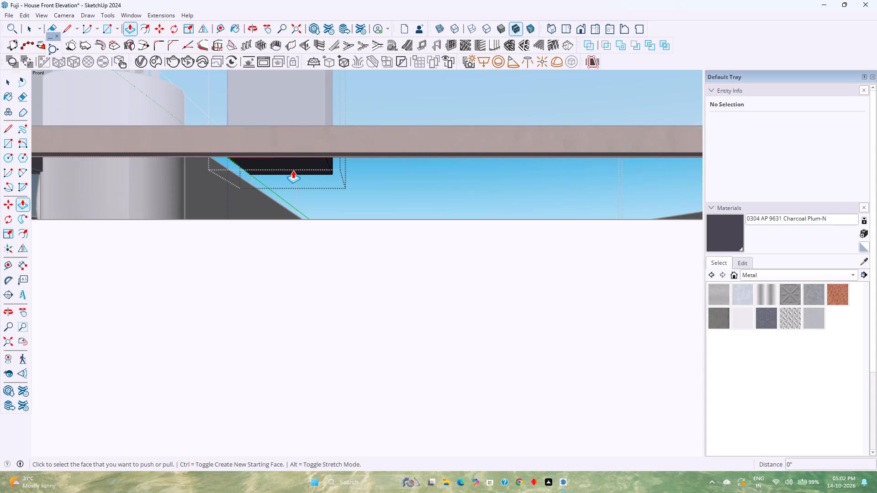
click(293, 170)
middle_drag(304, 216, 300, 271)
click(291, 218)
key(space)
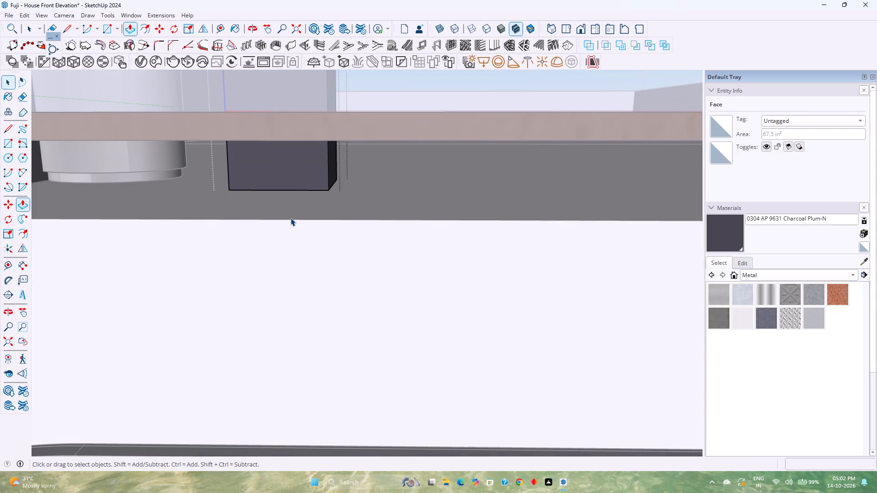
key(Escape)
scroll(291, 218, down, 5)
key(Escape)
scroll(291, 218, down, 12)
key(Escape)
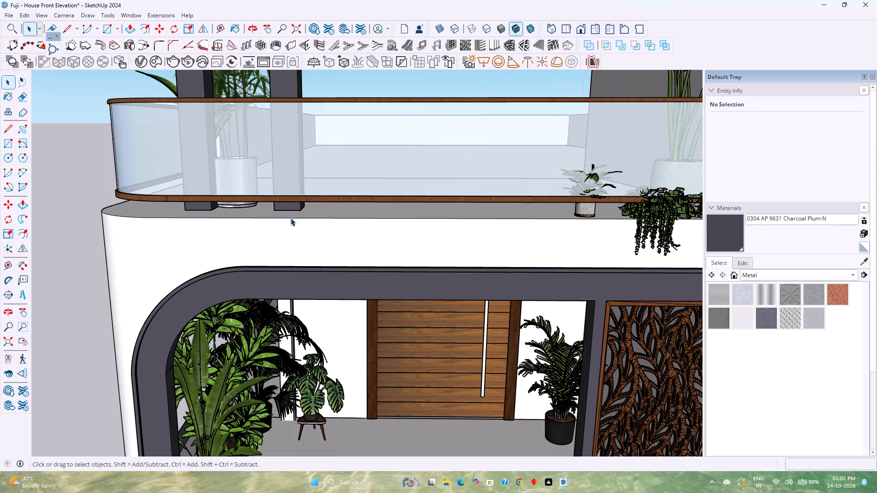
Restore the front view of the full house and save the model again.
click(582, 33)
scroll(410, 158, down, 20)
scroll(410, 158, down, 1)
shift+middle_drag(410, 158, 392, 208)
shift+middle_click(392, 209)
scroll(391, 212, down, 3)
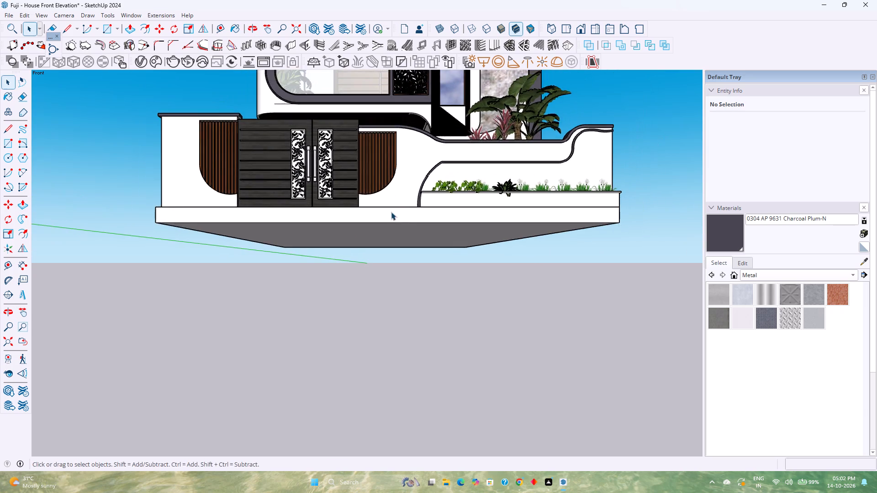
scroll(391, 212, down, 1)
shift+middle_drag(394, 191, 381, 311)
shift+middle_drag(396, 234, 386, 291)
shift+middle_click(386, 291)
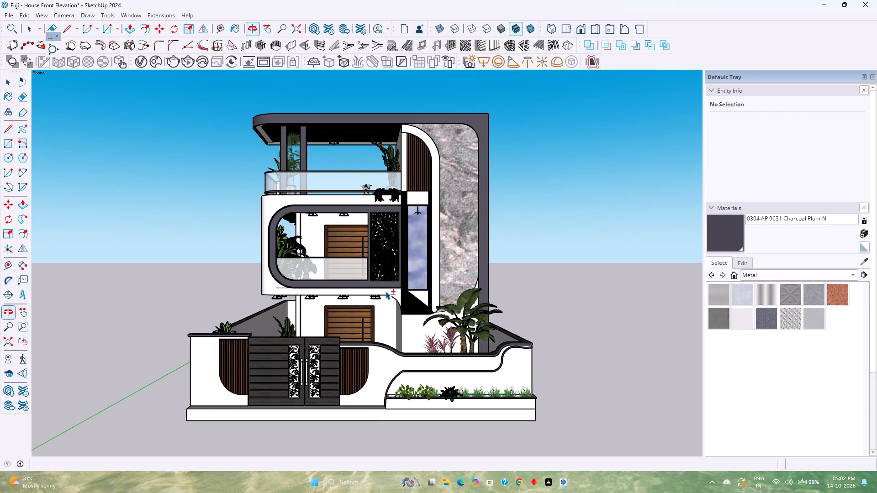
key(ctrl+s)
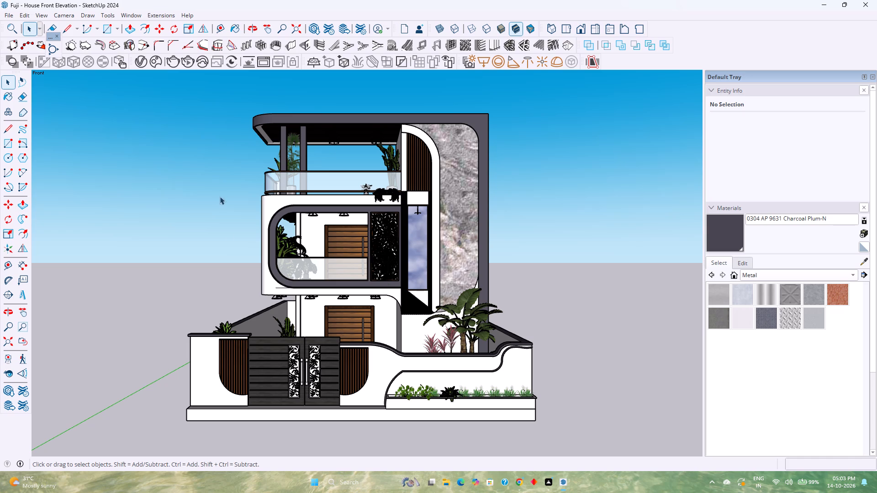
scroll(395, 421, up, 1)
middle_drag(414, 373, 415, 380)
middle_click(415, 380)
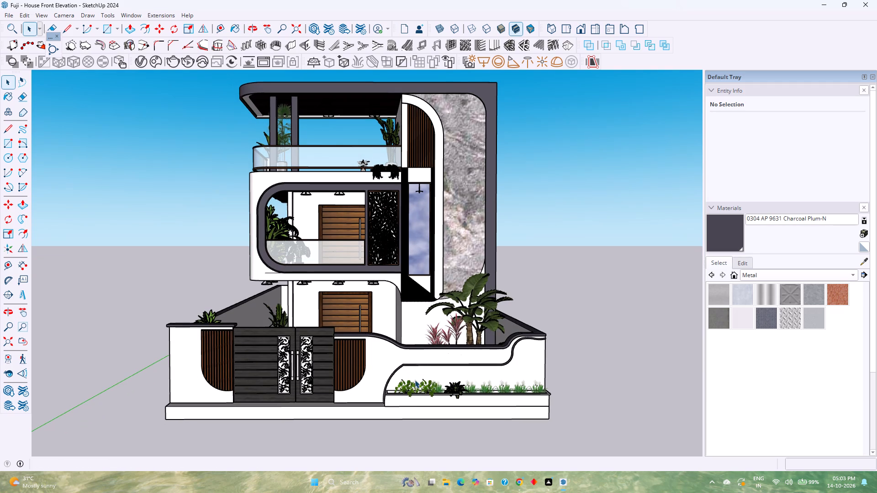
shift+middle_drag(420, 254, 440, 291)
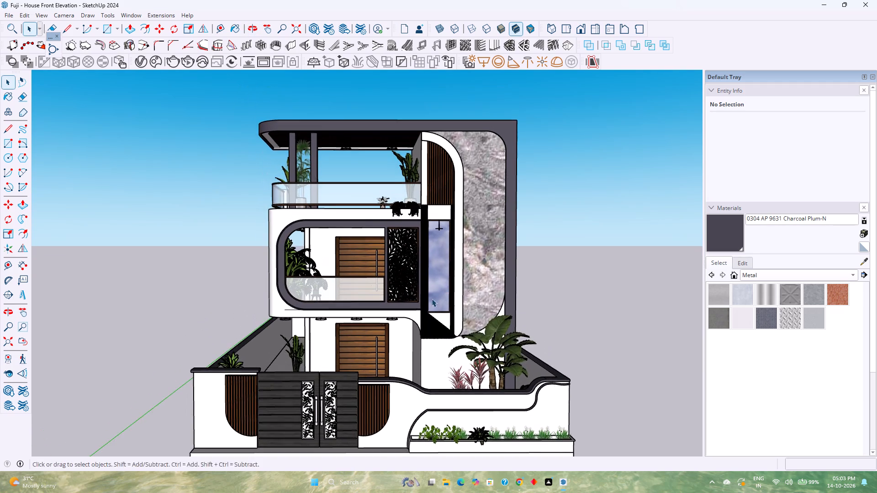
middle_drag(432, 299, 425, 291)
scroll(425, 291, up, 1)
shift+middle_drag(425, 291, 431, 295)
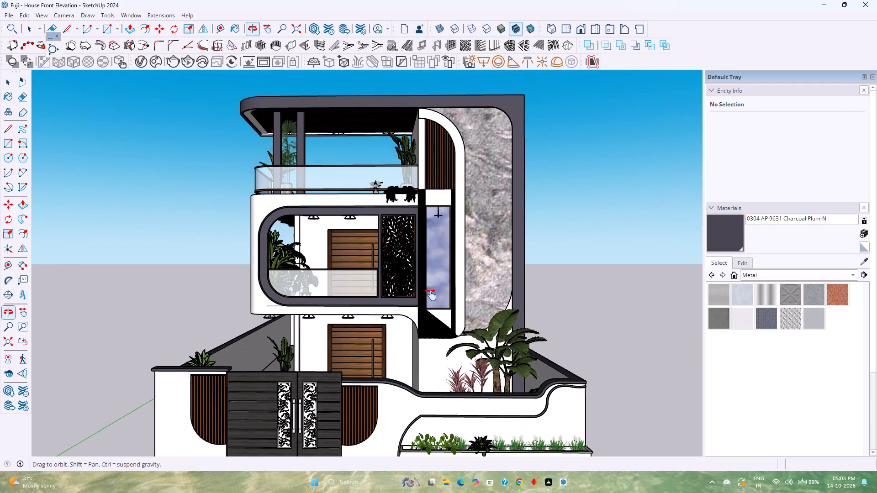
Examine the complete house front from the standard front view and from slightly higher and lower angles.
shift+middle_drag(431, 295, 433, 304)
middle_drag(433, 304, 430, 277)
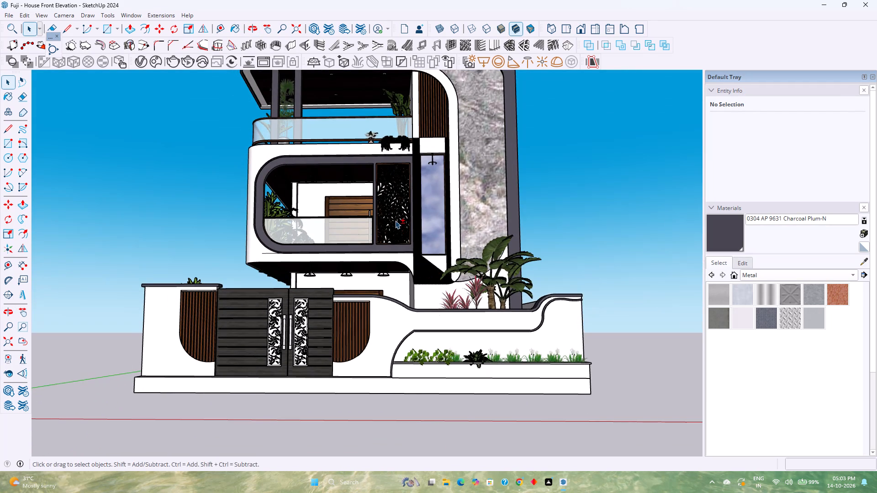
shift+middle_drag(400, 211, 405, 262)
middle_drag(439, 247, 440, 253)
middle_click(440, 253)
shift+middle_click(503, 280)
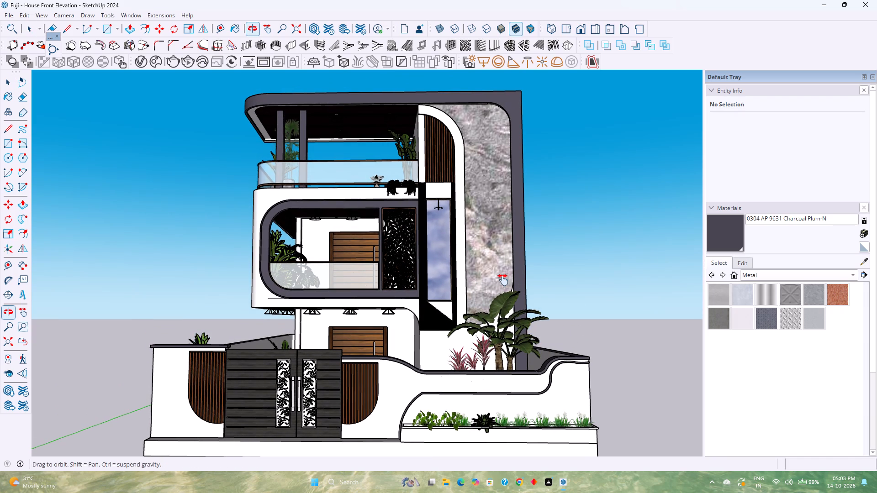
click(583, 36)
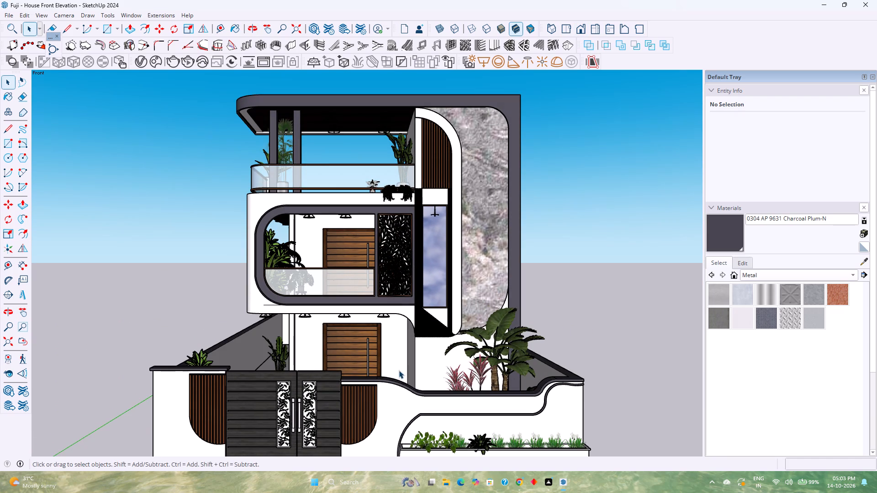
scroll(388, 397, up, 2)
scroll(388, 397, down, 2)
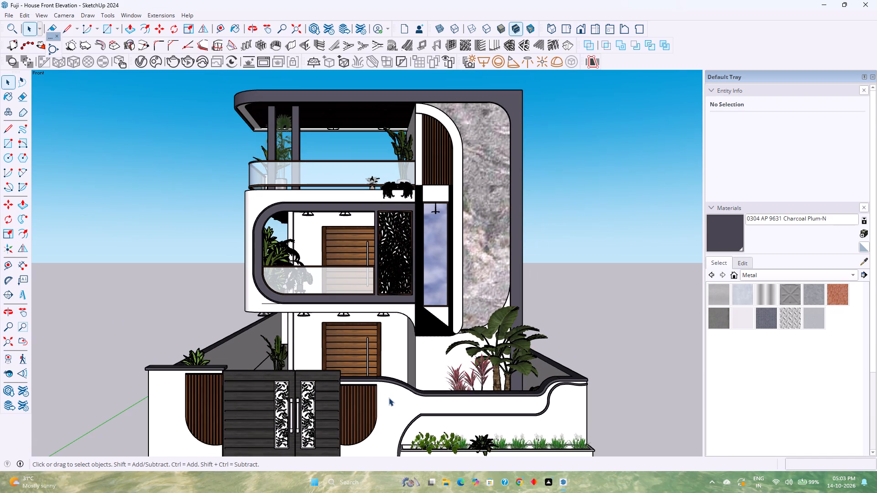
scroll(360, 377, up, 1)
middle_drag(360, 377, 365, 351)
middle_click(365, 351)
scroll(365, 351, down, 3)
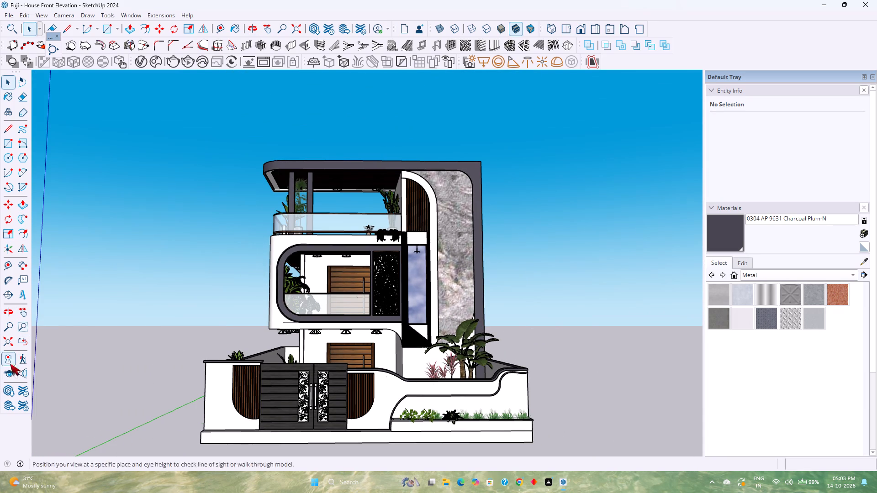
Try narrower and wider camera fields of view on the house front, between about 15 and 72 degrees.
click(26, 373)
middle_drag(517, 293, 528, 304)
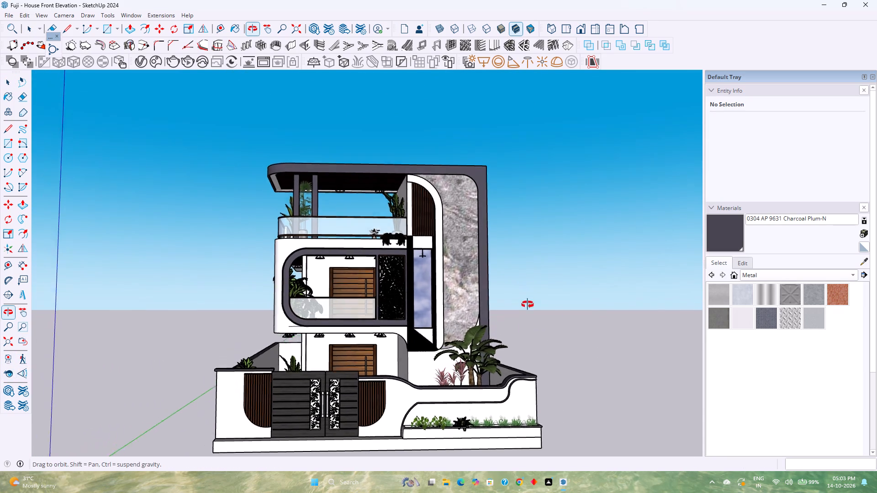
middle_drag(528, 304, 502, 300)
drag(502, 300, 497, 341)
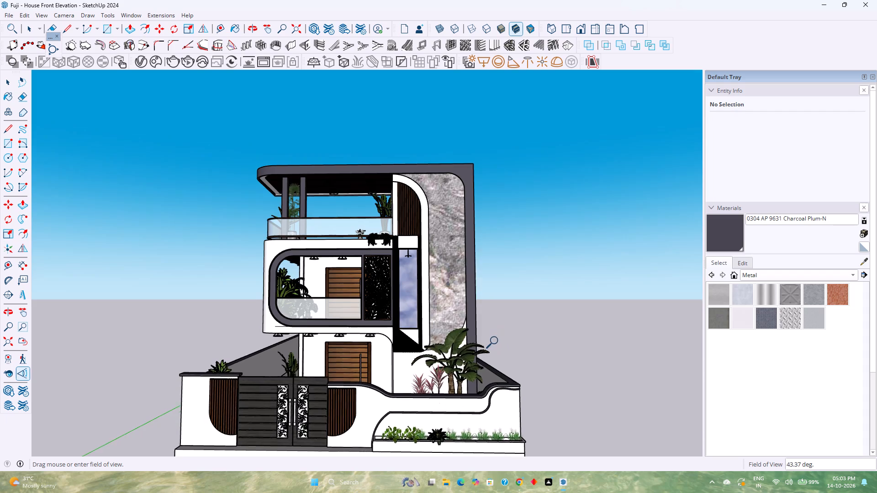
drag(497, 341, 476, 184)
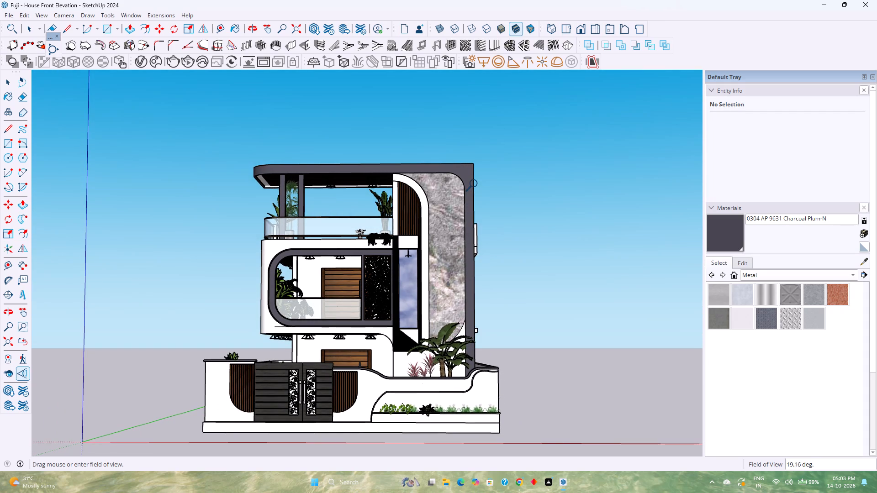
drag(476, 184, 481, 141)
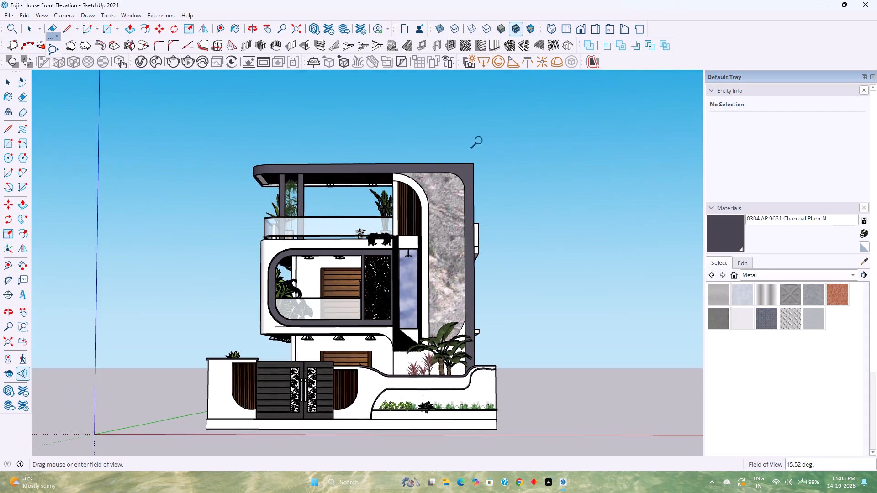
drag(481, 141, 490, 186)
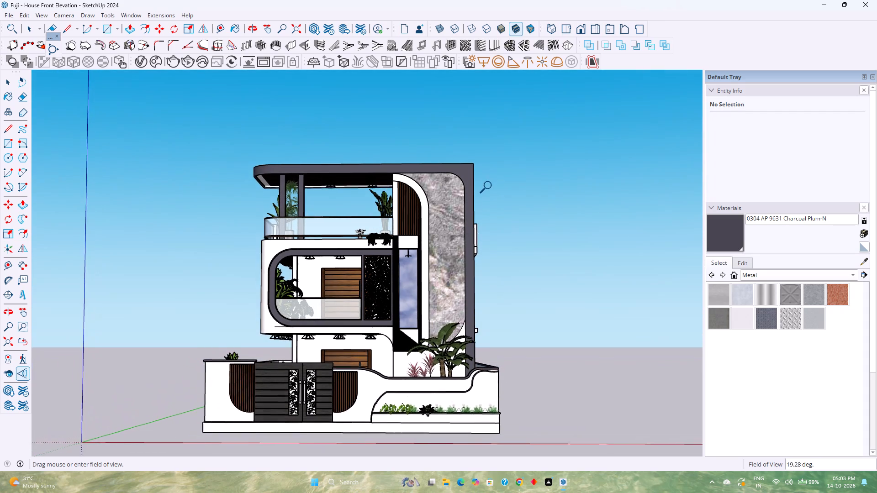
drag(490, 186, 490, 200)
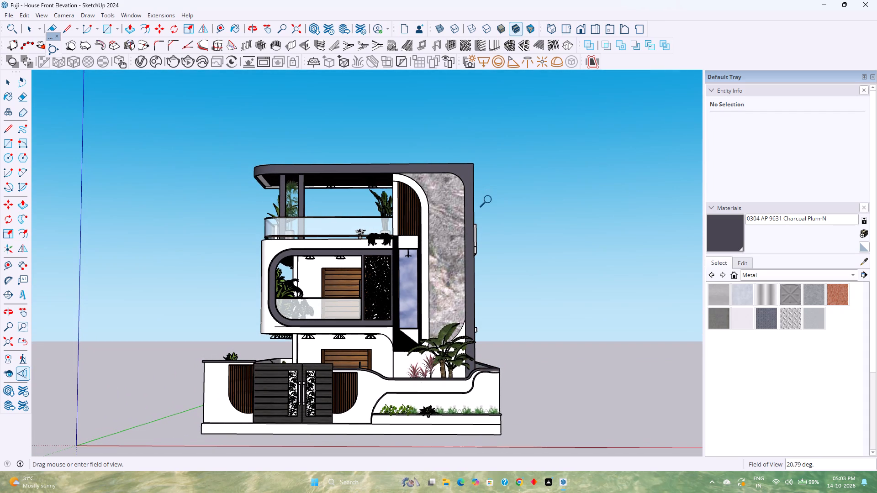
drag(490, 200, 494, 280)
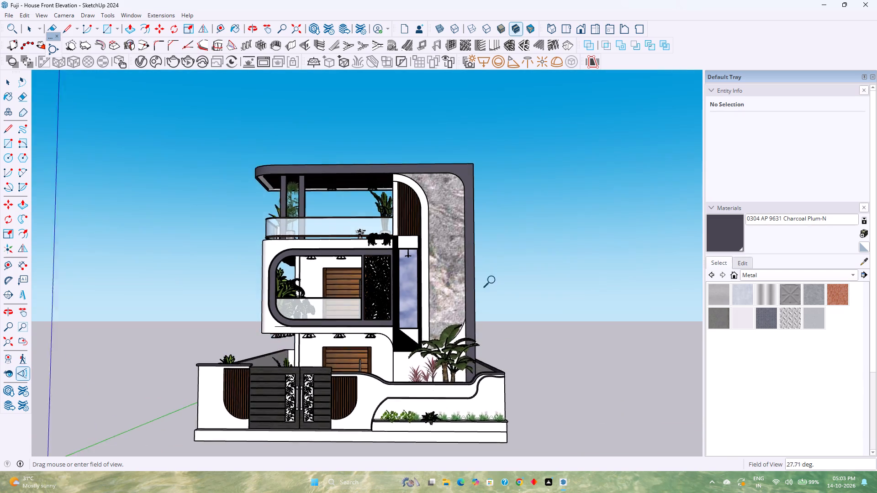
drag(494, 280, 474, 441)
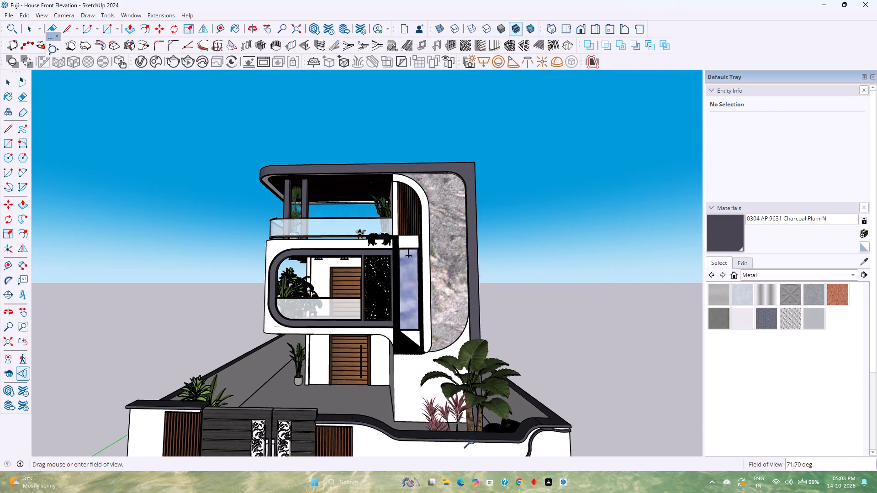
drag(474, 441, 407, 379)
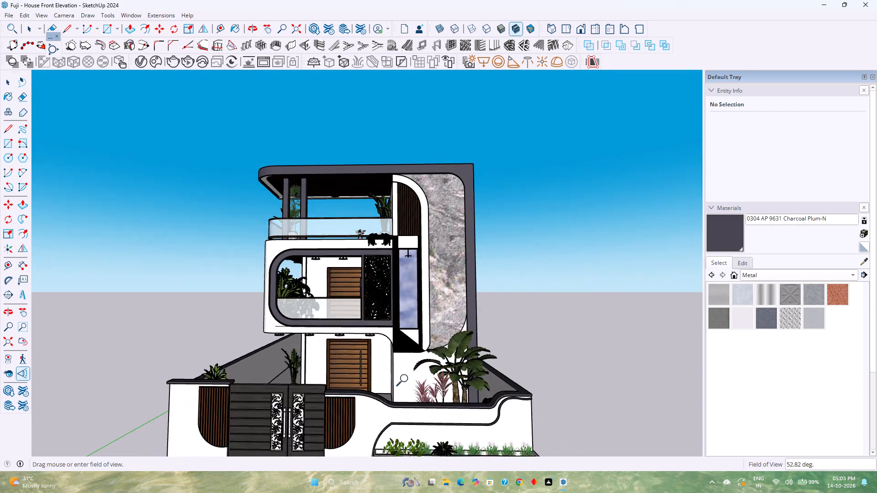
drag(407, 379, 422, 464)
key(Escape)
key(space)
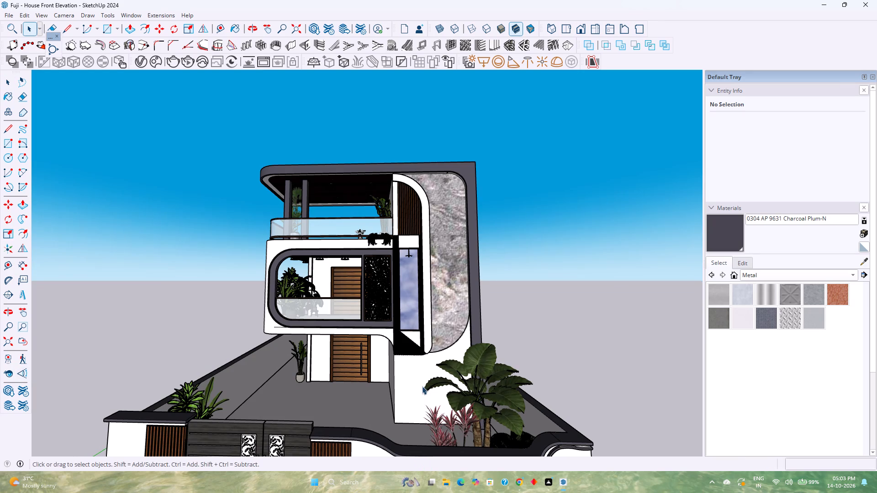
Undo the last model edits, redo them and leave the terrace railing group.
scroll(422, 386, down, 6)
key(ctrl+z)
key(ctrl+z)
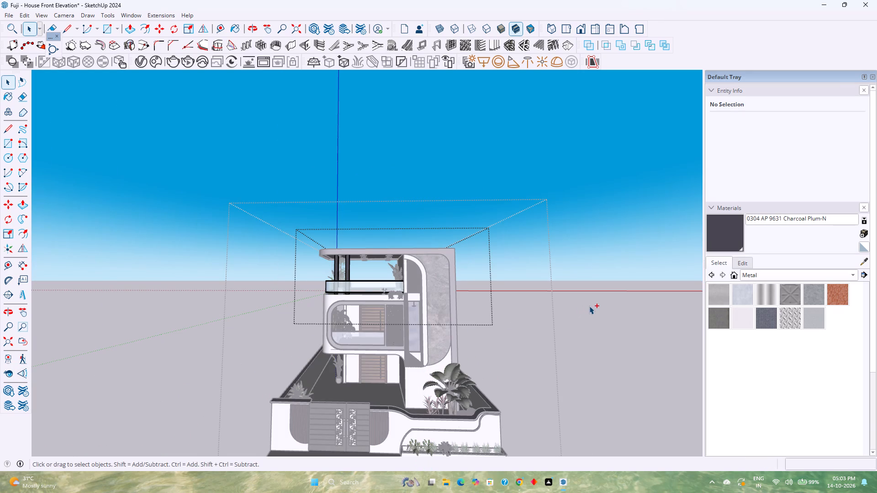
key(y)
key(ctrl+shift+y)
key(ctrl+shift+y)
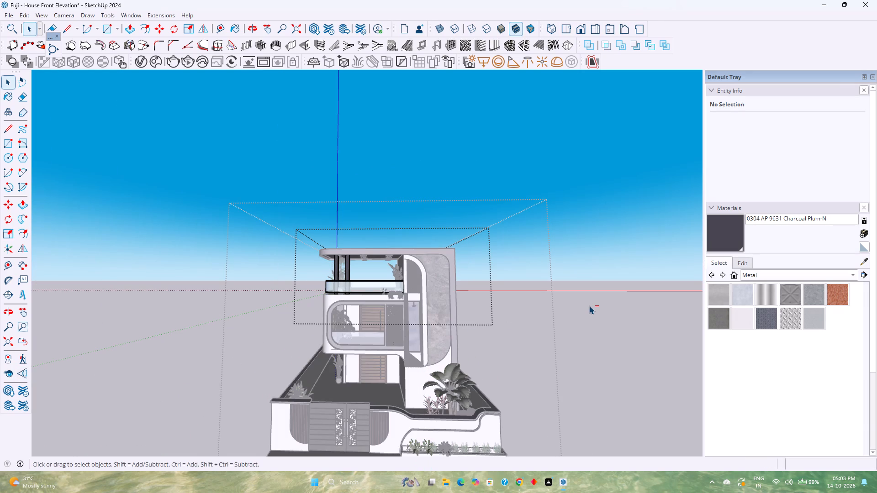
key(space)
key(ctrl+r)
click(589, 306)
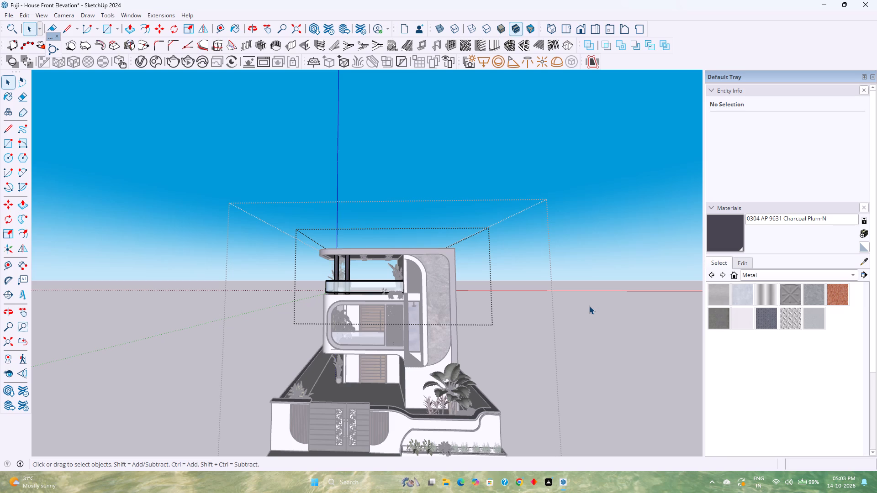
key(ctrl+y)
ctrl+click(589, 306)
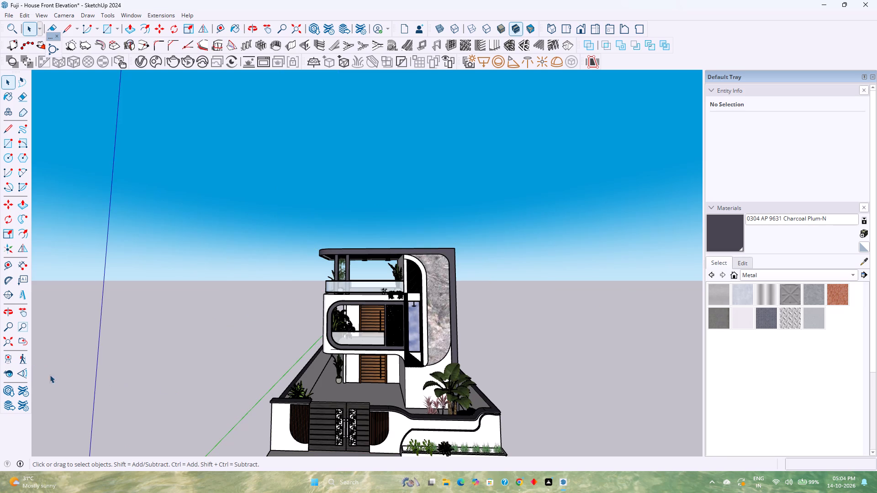
Narrow the camera's field of view to below about 49 degrees with the whole house in frame.
click(24, 375)
drag(530, 376, 510, 282)
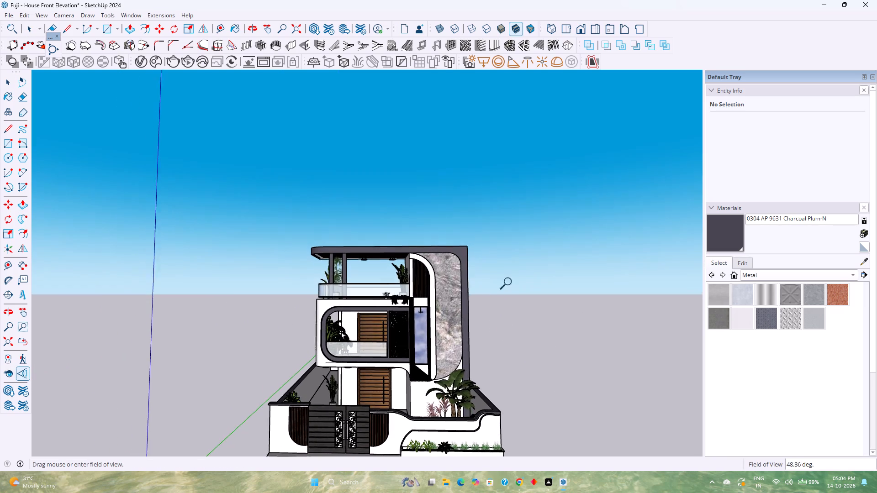
drag(510, 282, 512, 253)
scroll(519, 307, down, 1)
key(space)
scroll(520, 325, down, 1)
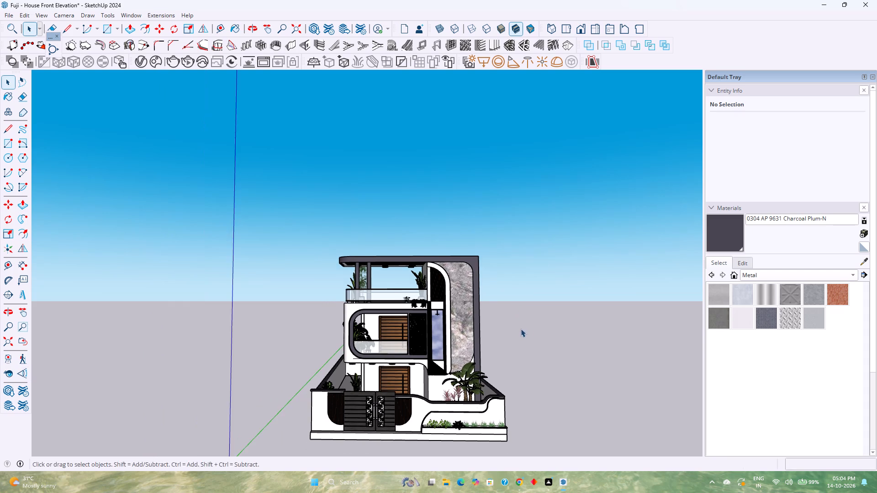
Examine the whole house in perspective from the front corner on the stone-clad side, including its side wall and compound wall.
shift+middle_drag(522, 330, 396, 329)
shift+middle_click(396, 329)
scroll(360, 363, up, 5)
scroll(360, 363, down, 3)
middle_drag(360, 363, 287, 412)
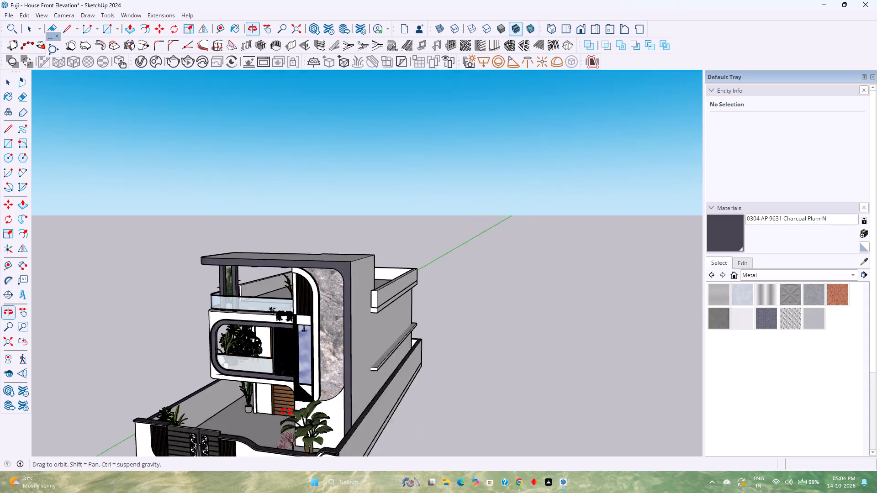
middle_drag(287, 412, 227, 434)
middle_drag(237, 425, 280, 401)
middle_click(251, 400)
middle_drag(251, 400, 267, 386)
middle_click(267, 385)
scroll(267, 385, up, 1)
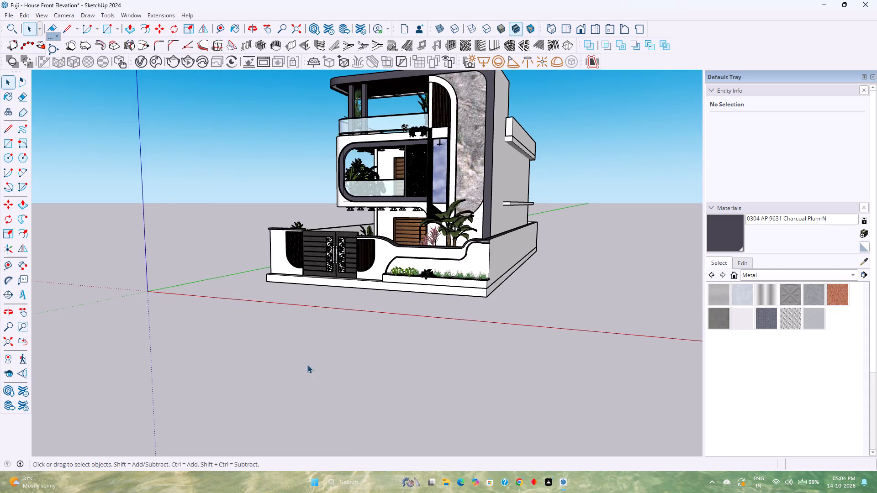
shift+middle_drag(425, 283, 398, 320)
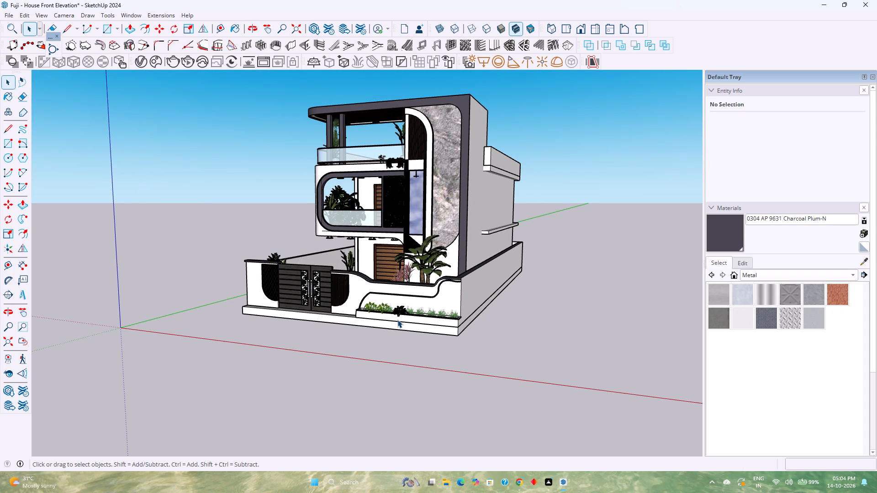
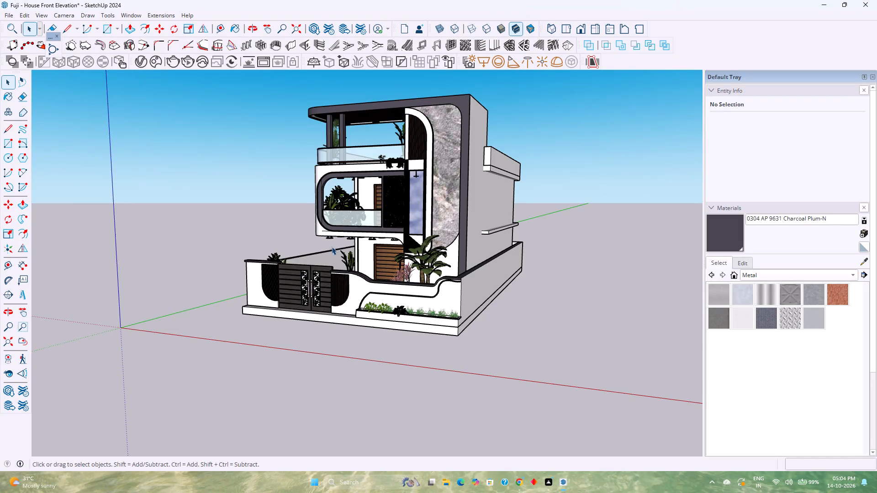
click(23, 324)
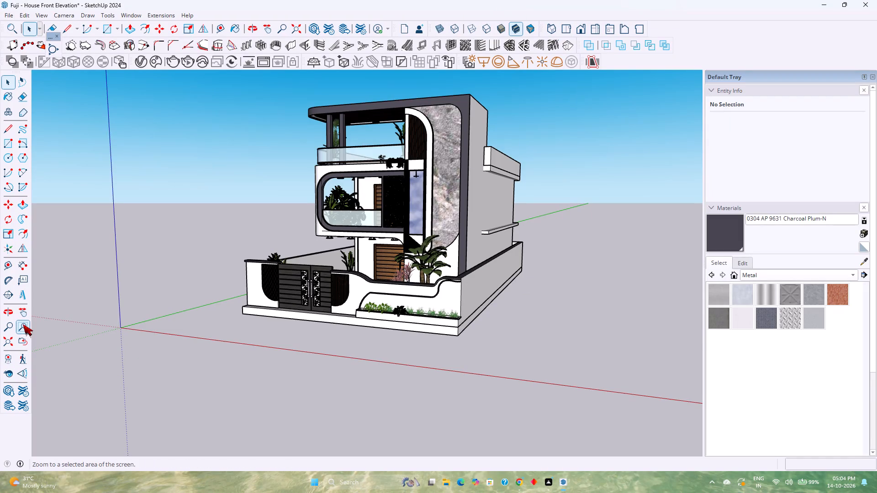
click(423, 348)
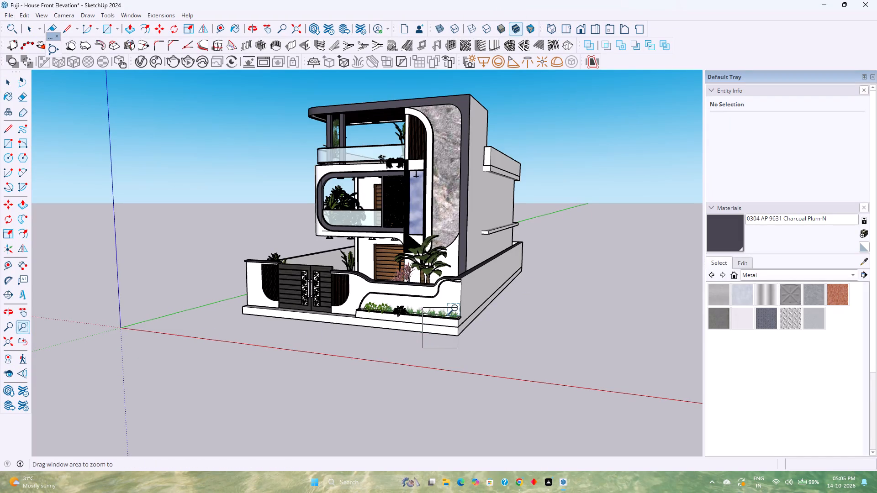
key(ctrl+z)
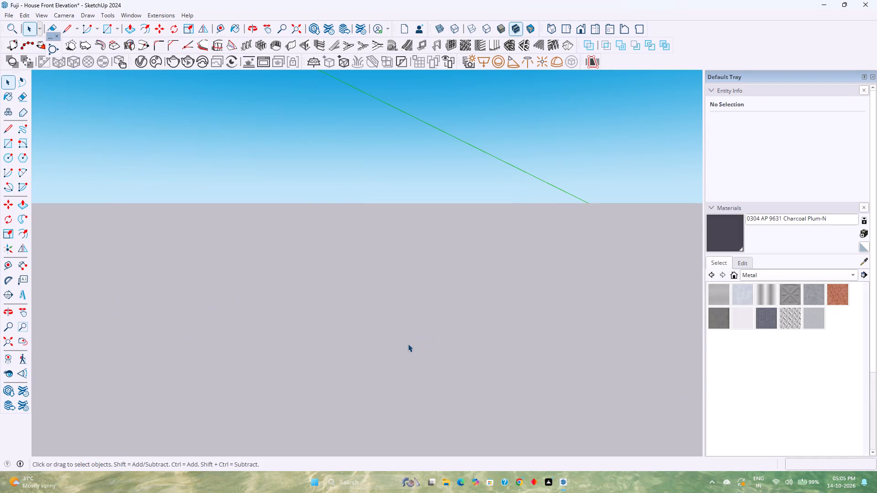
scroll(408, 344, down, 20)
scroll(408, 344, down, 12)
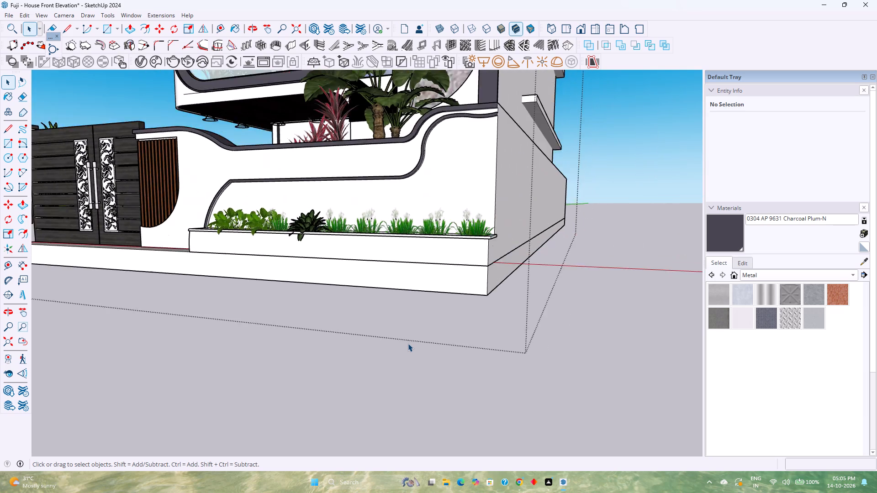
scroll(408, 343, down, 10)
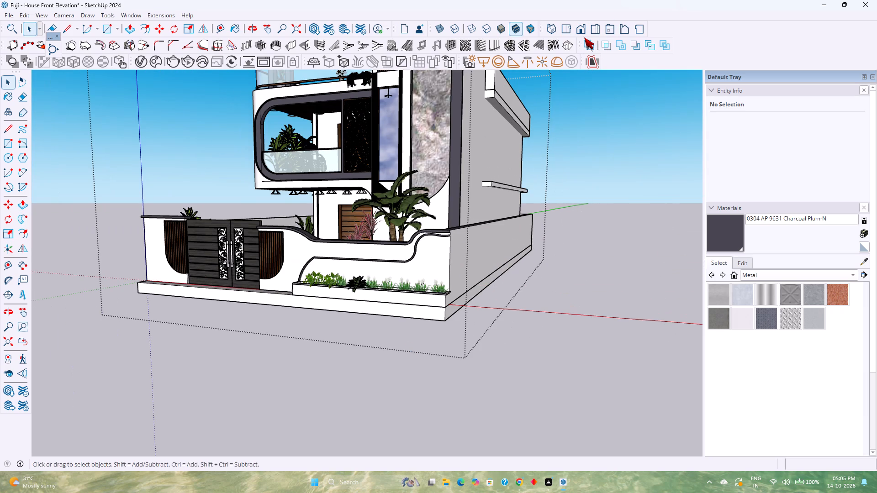
Show the house in the standard front view and fit the whole model in the window.
click(581, 29)
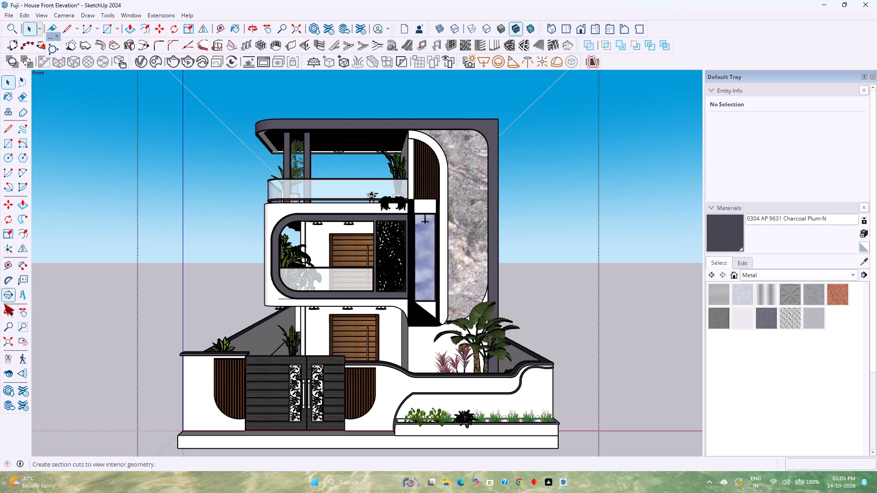
click(23, 331)
drag(540, 331, 535, 303)
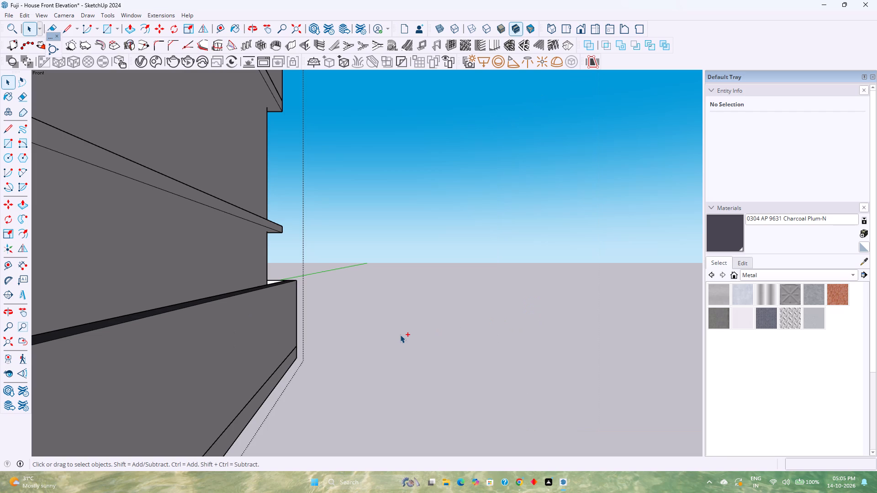
key(ctrl+z)
key(space)
click(5, 345)
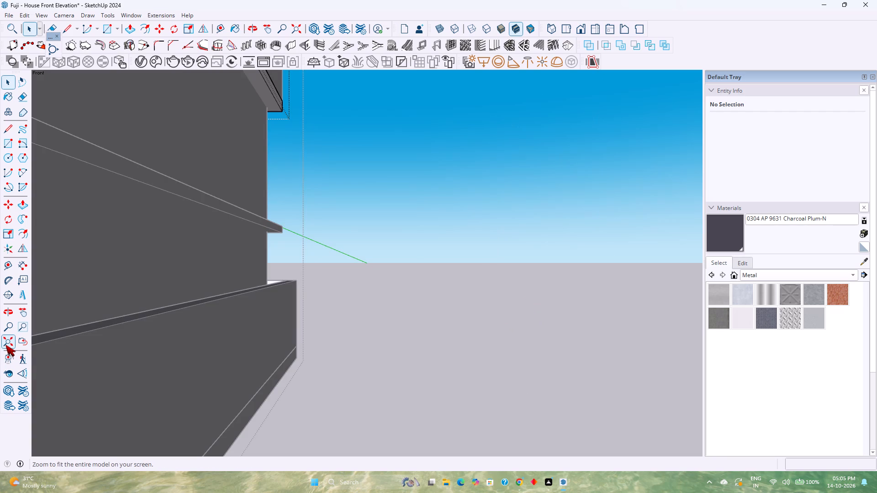
key(Escape)
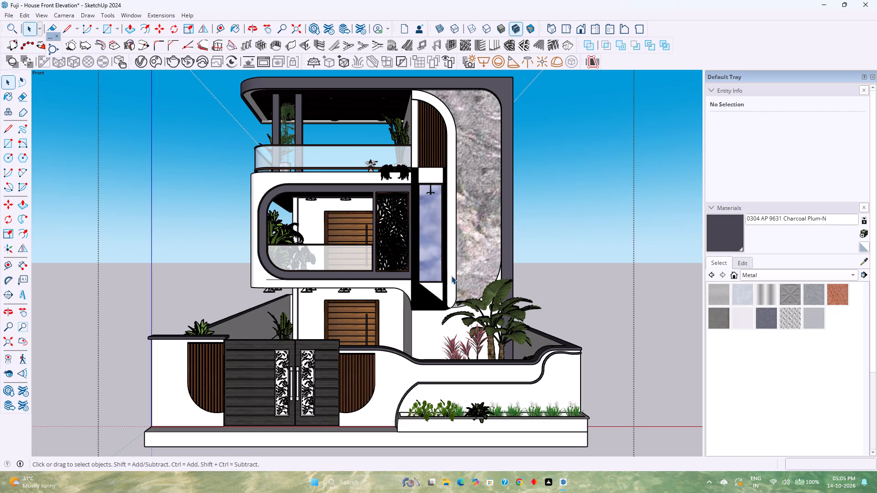
key(Escape)
click(26, 327)
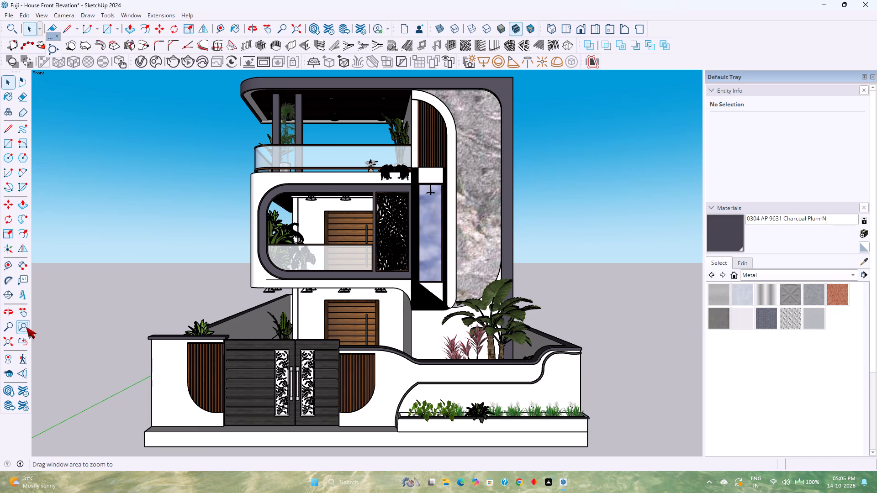
click(2, 327)
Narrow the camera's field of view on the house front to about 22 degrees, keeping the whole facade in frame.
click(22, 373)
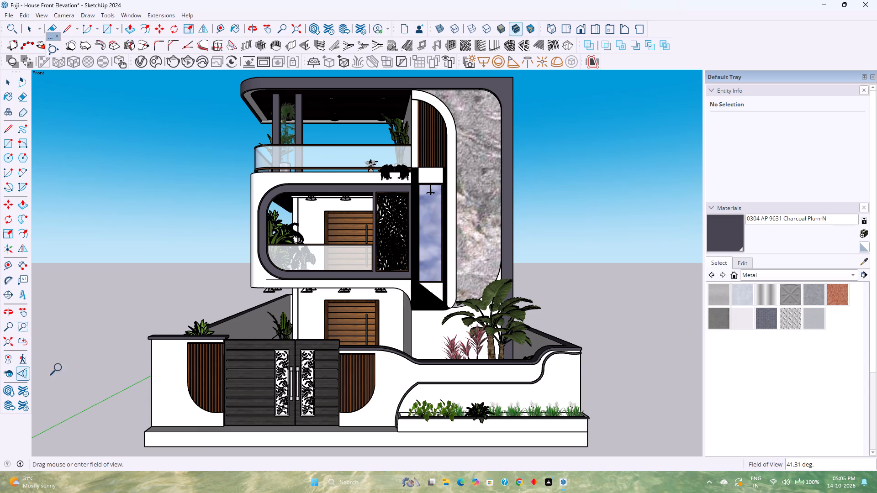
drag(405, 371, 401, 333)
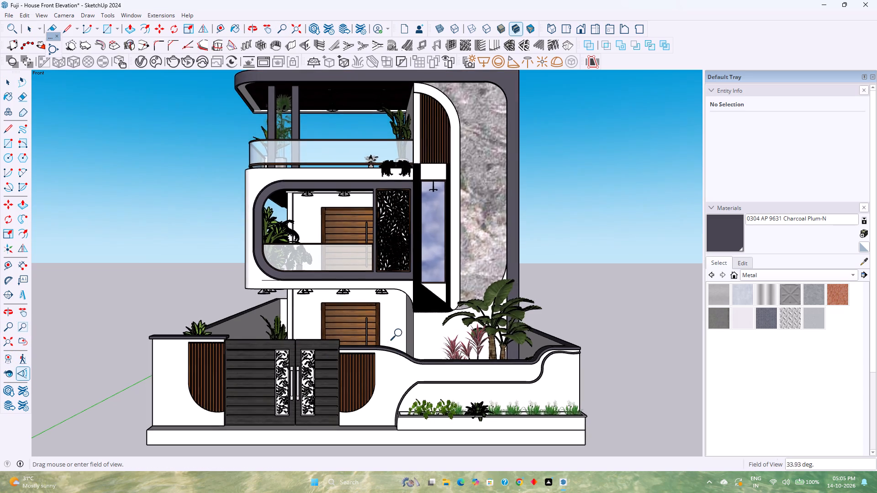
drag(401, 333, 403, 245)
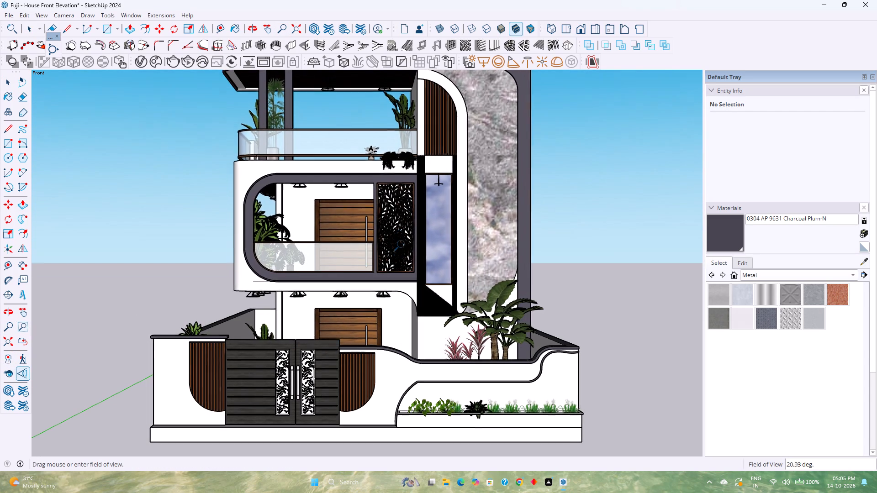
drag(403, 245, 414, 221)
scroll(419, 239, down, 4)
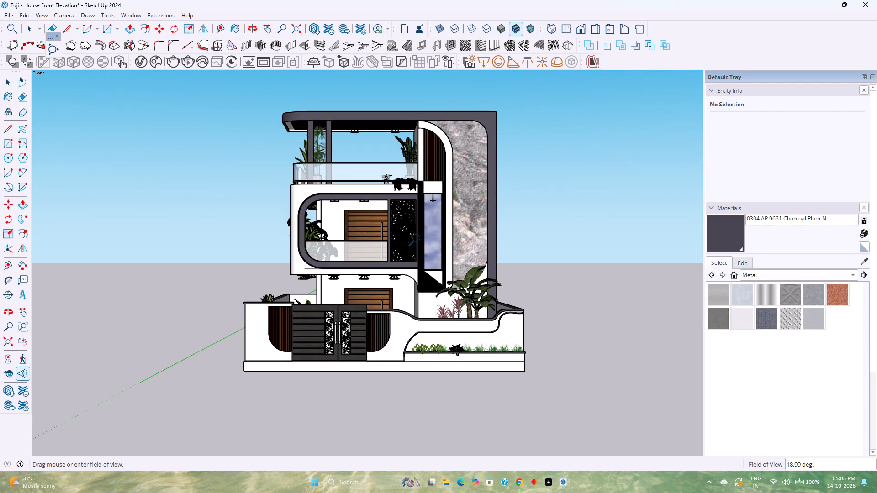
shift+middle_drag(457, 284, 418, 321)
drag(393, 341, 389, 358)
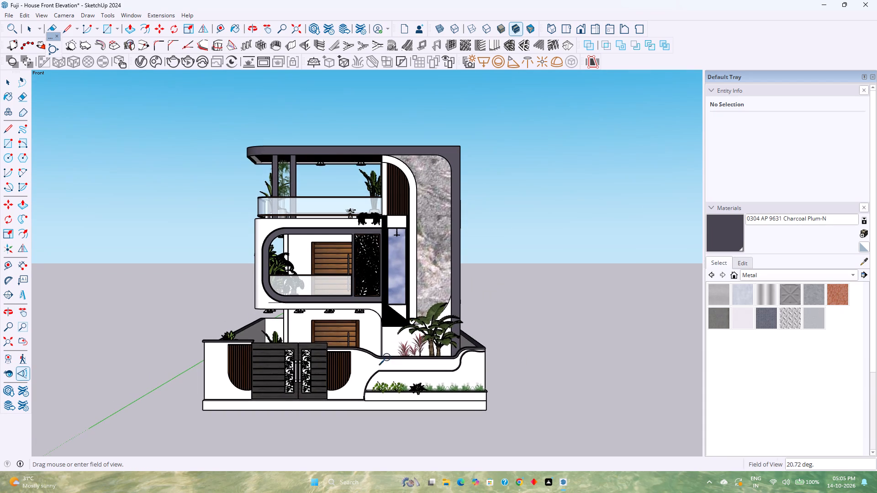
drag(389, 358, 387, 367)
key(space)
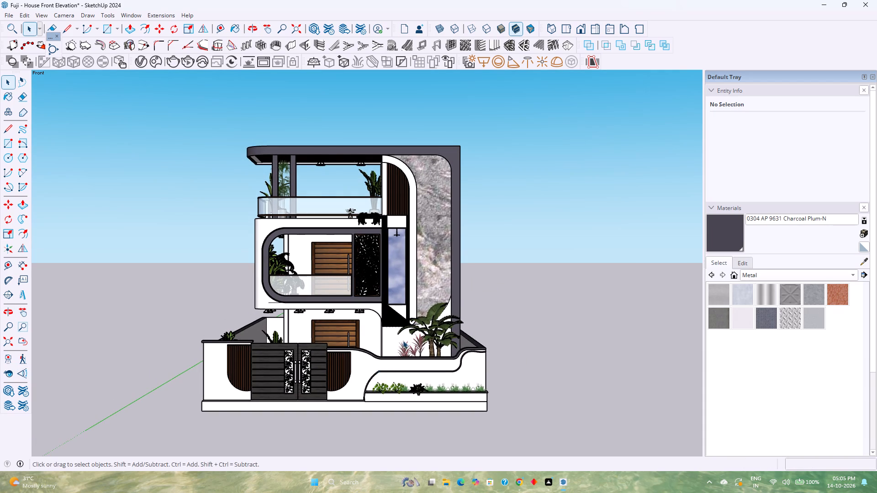
Examine the whole house from above and around its stone-clad side, including the roof, side wall and front courtyard.
scroll(388, 294, up, 3)
scroll(388, 294, down, 4)
middle_drag(388, 294, 267, 367)
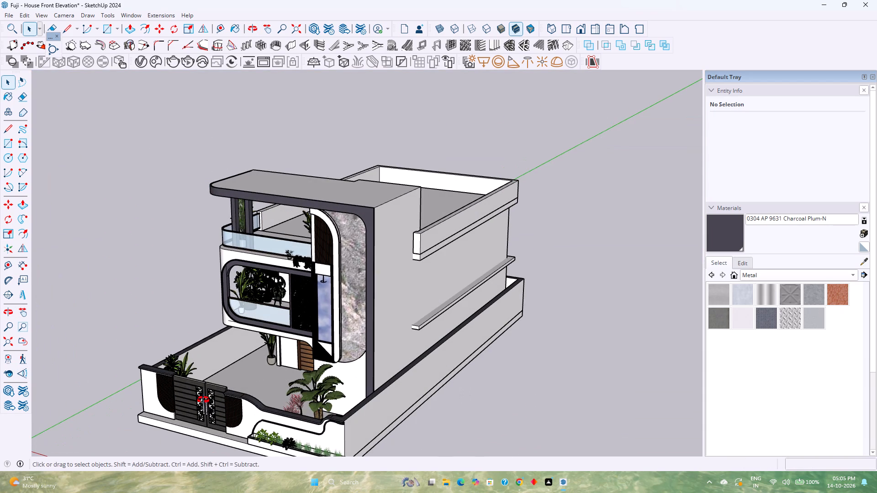
middle_click(203, 400)
scroll(384, 352, down, 4)
middle_drag(399, 355, 173, 342)
middle_click(169, 342)
middle_drag(169, 342, 170, 335)
middle_drag(172, 333, 194, 306)
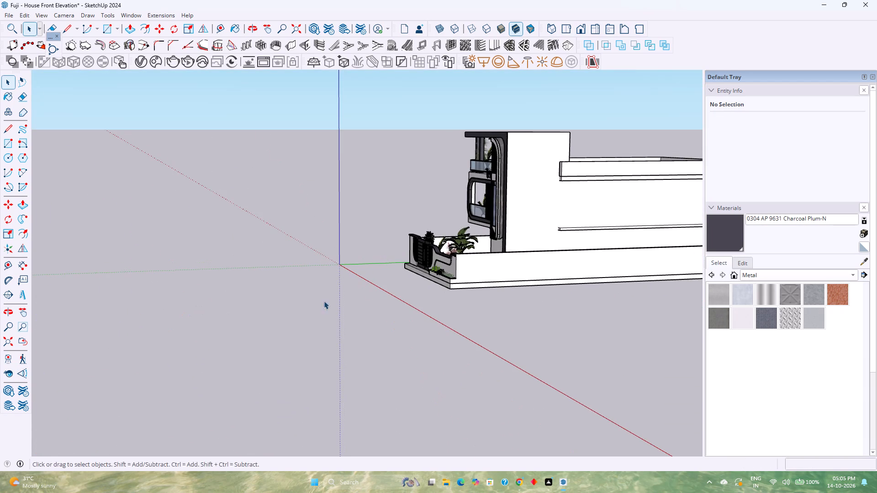
middle_drag(480, 255, 650, 349)
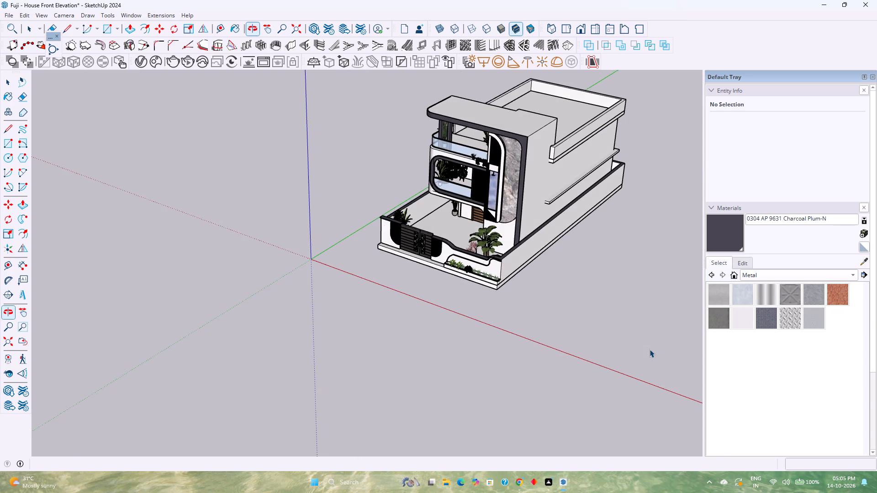
shift+middle_drag(531, 312, 422, 450)
middle_drag(434, 331, 388, 371)
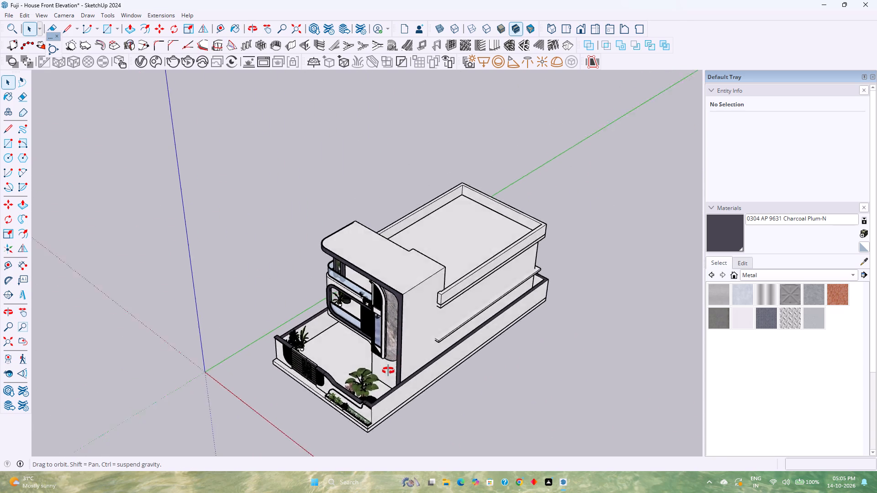
middle_drag(388, 371, 319, 420)
middle_drag(319, 420, 603, 325)
scroll(385, 366, up, 4)
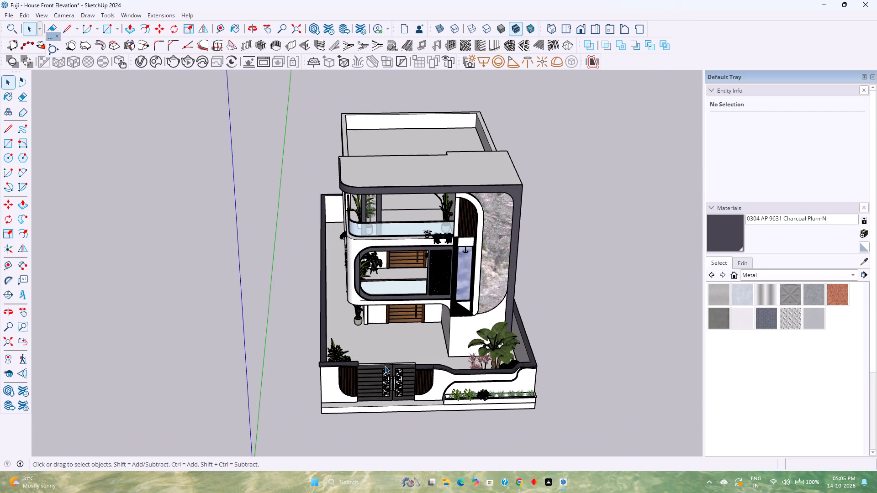
Return to the standard front view and examine the whole facade from a slightly lowered eye level.
click(583, 32)
scroll(413, 256, up, 3)
scroll(368, 269, up, 2)
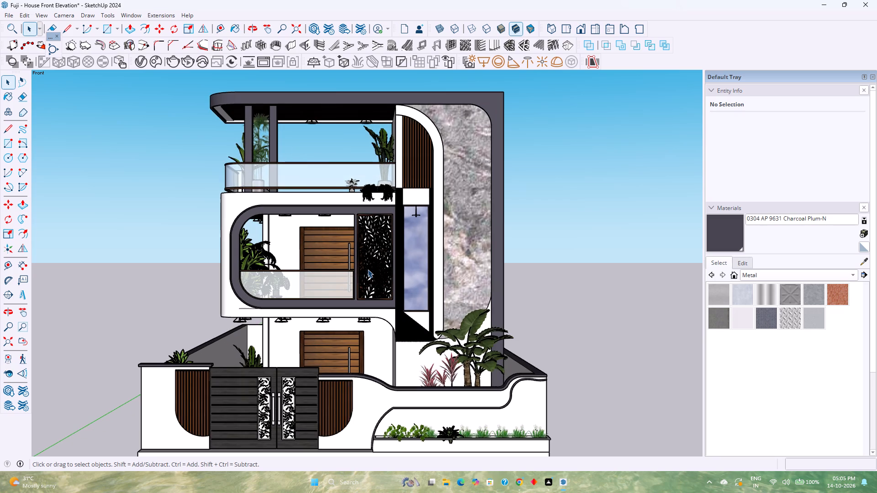
middle_drag(368, 269, 365, 248)
middle_click(365, 248)
shift+middle_drag(388, 250, 394, 295)
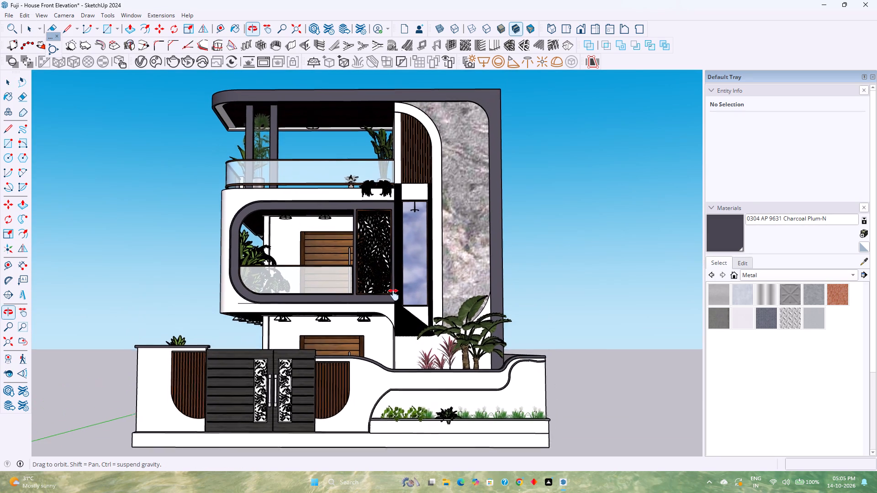
shift+middle_drag(394, 295, 392, 298)
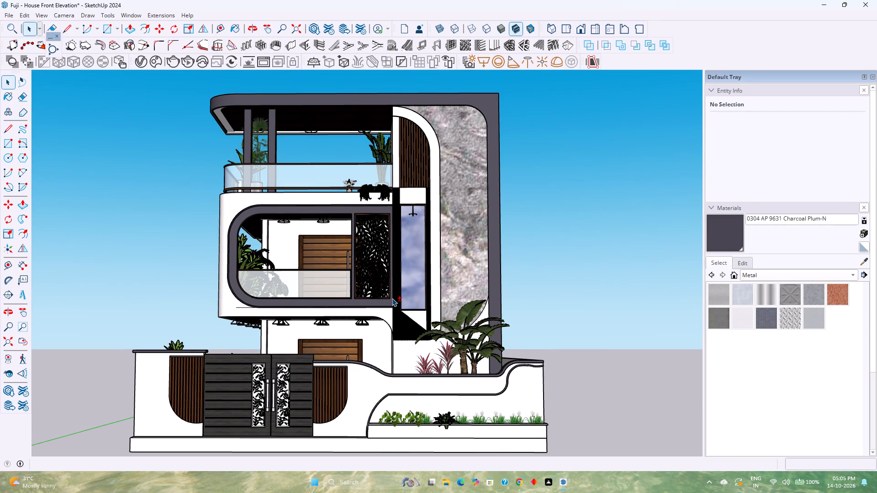
scroll(392, 298, down, 3)
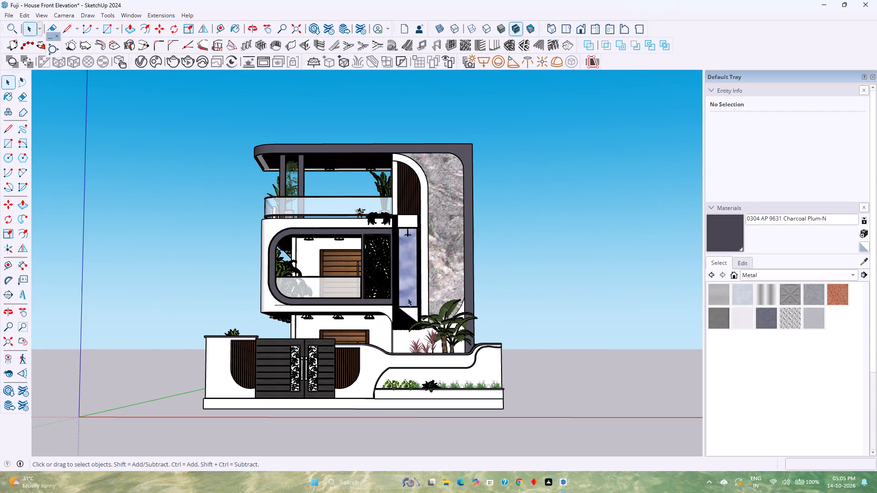
middle_drag(408, 297, 402, 309)
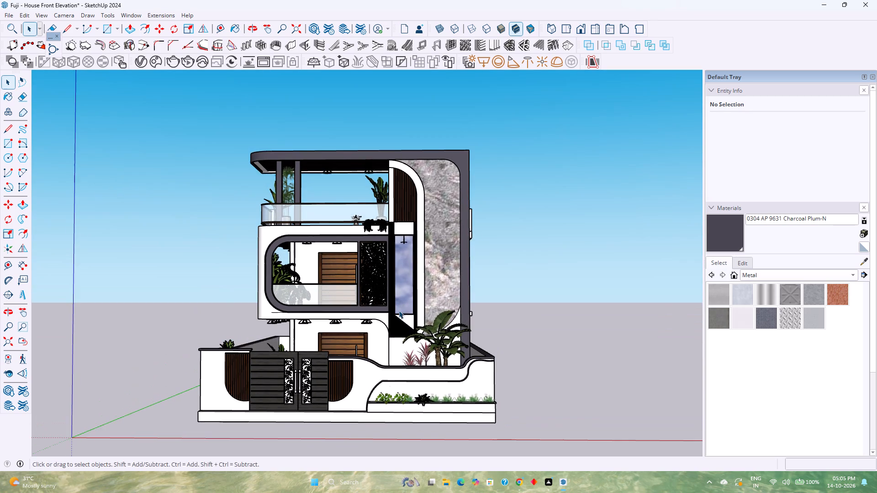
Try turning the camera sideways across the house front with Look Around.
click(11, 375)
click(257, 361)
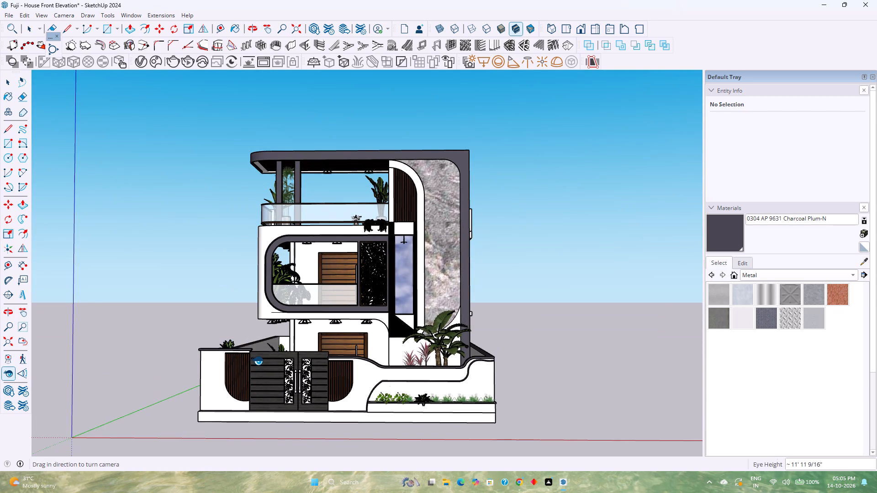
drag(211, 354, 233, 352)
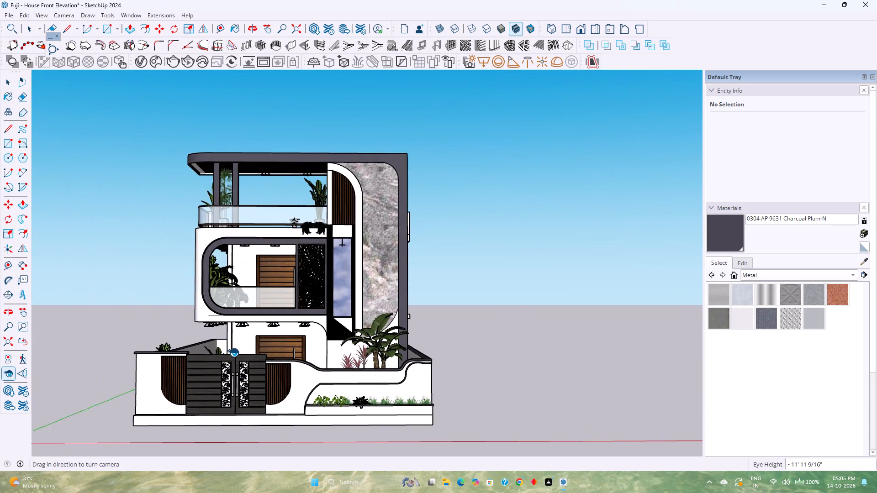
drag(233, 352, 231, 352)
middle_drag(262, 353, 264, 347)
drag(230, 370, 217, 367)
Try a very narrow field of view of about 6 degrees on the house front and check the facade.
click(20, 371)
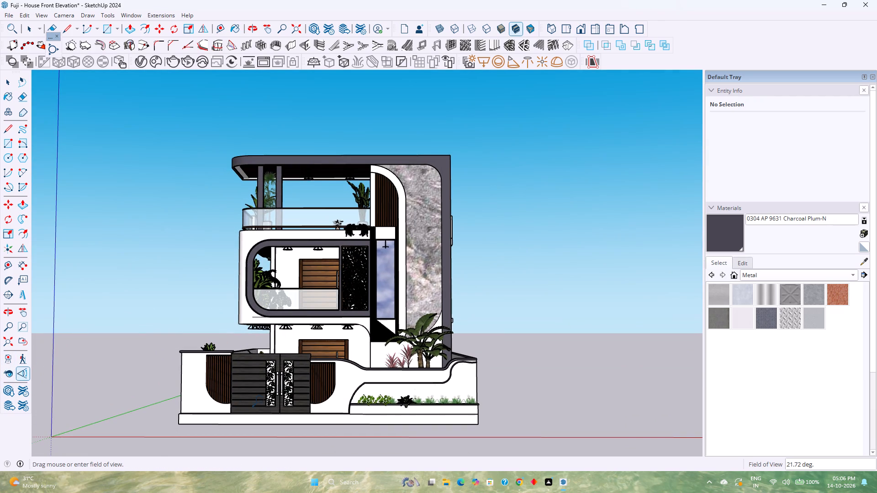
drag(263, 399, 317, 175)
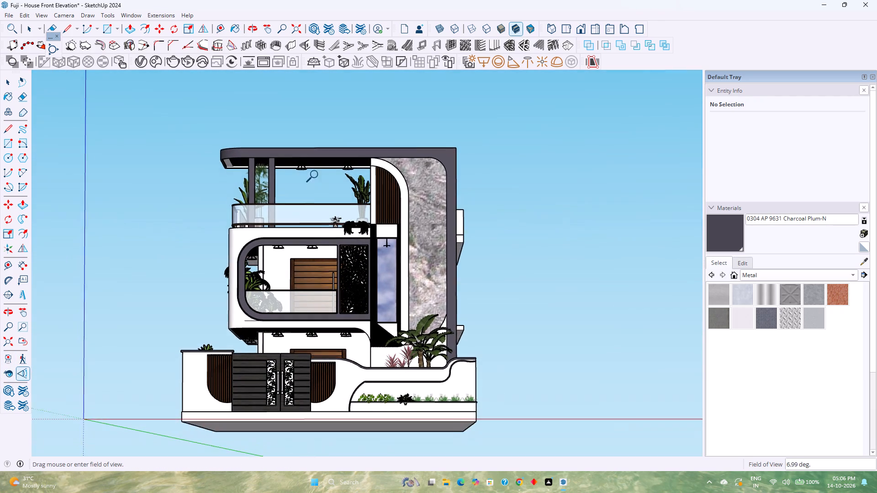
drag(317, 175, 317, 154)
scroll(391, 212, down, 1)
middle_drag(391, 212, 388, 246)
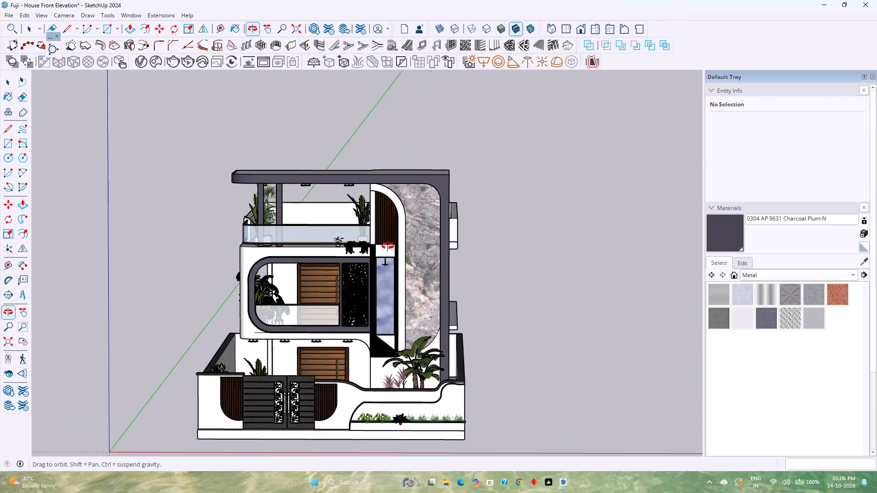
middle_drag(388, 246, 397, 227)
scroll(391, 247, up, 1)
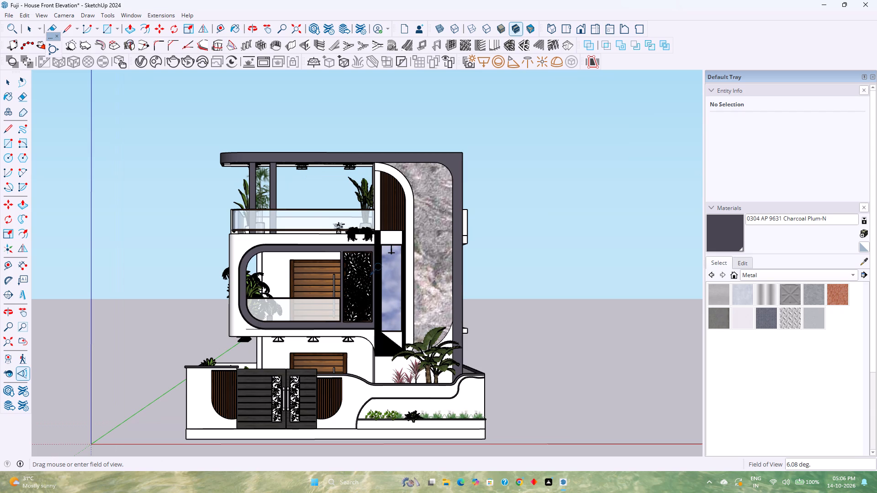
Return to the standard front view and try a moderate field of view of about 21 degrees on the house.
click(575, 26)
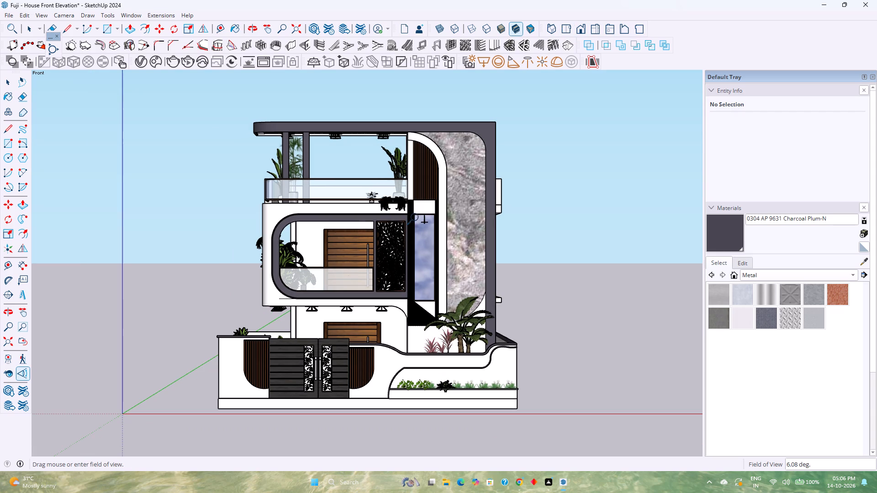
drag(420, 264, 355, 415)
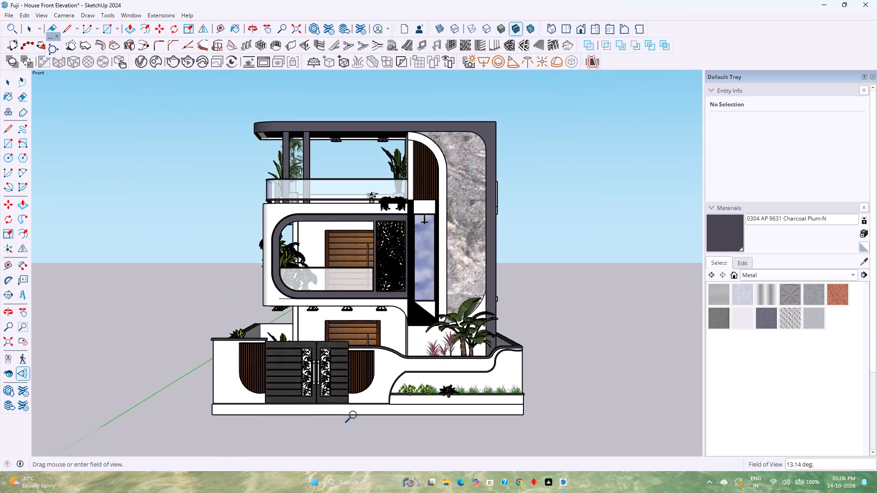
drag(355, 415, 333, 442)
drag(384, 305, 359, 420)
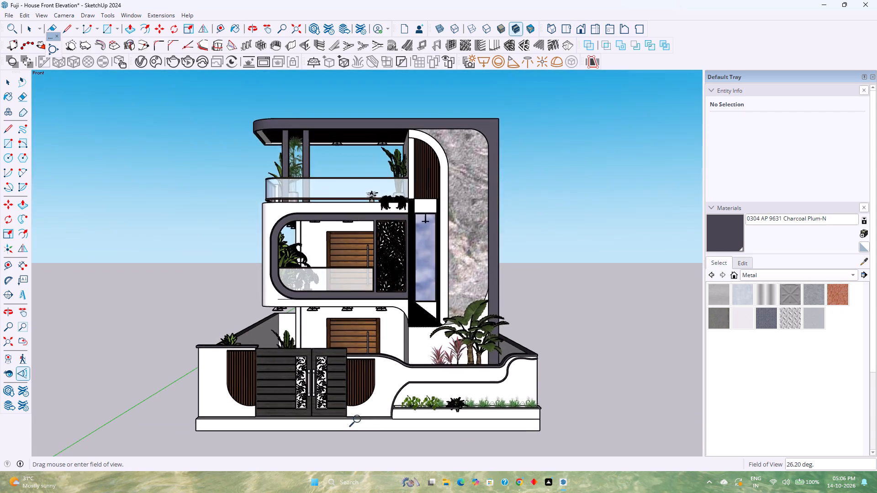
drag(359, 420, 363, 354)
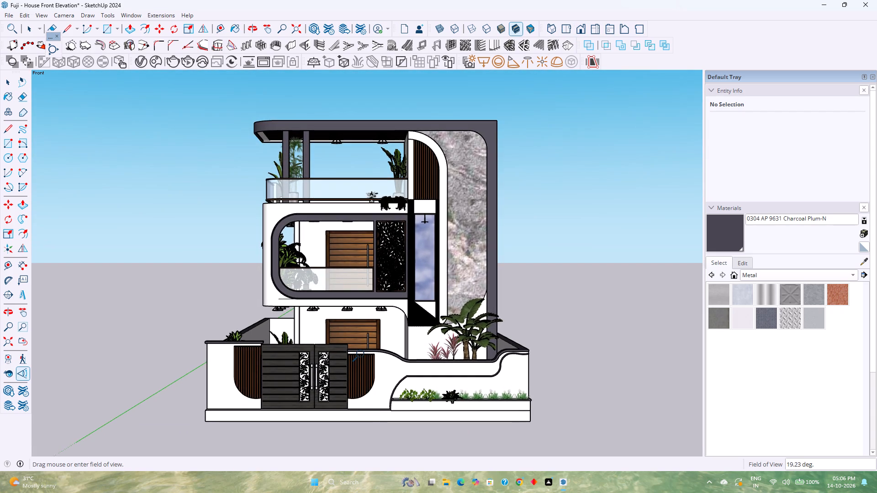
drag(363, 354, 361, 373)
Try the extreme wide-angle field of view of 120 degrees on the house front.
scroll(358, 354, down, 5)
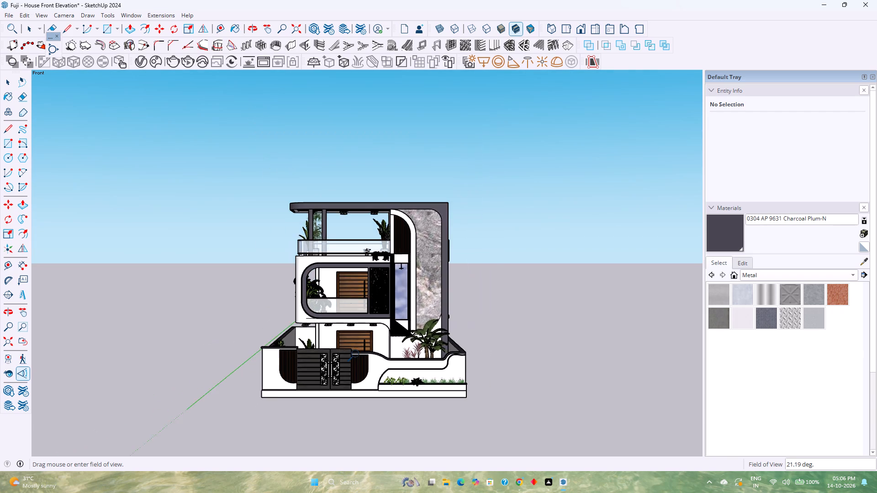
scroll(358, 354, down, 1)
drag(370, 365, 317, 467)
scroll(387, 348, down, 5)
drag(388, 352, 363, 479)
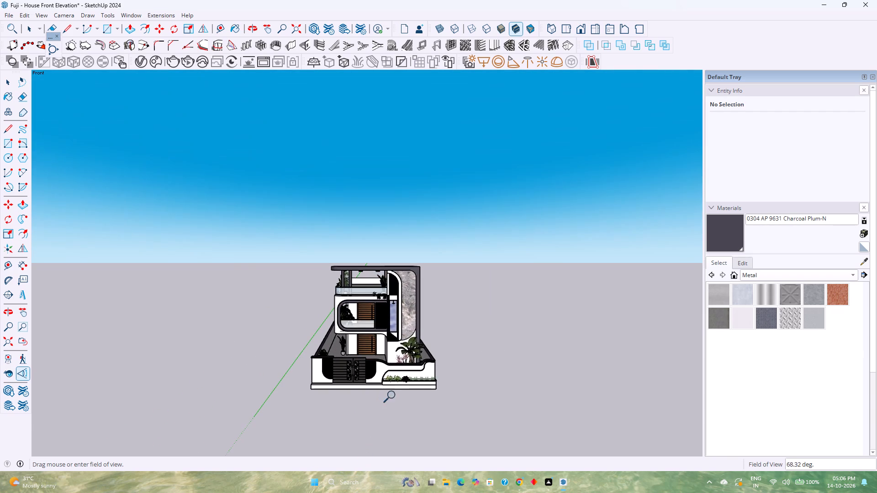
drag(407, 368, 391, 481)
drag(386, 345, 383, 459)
Examine the house from its side, from farther away and from below with the wide-angle perspective.
middle_drag(461, 333, 359, 317)
middle_drag(359, 317, 419, 314)
middle_drag(470, 311, 487, 310)
middle_click(522, 310)
middle_click(523, 310)
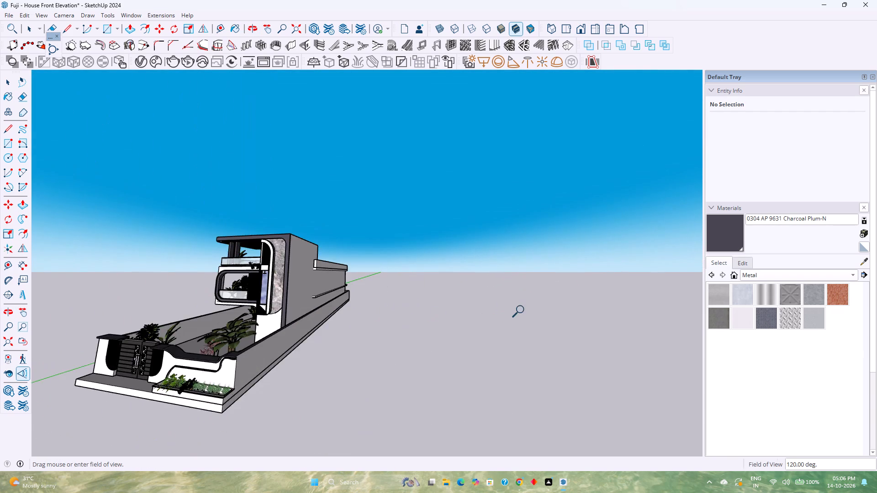
scroll(403, 343, down, 10)
scroll(271, 352, up, 6)
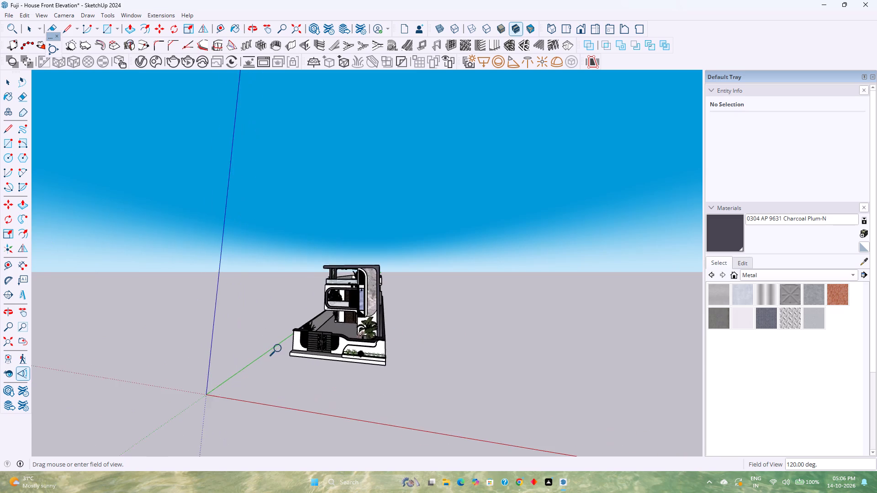
middle_drag(280, 349, 421, 321)
middle_click(421, 321)
middle_click(311, 373)
middle_click(310, 373)
middle_drag(481, 305, 447, 339)
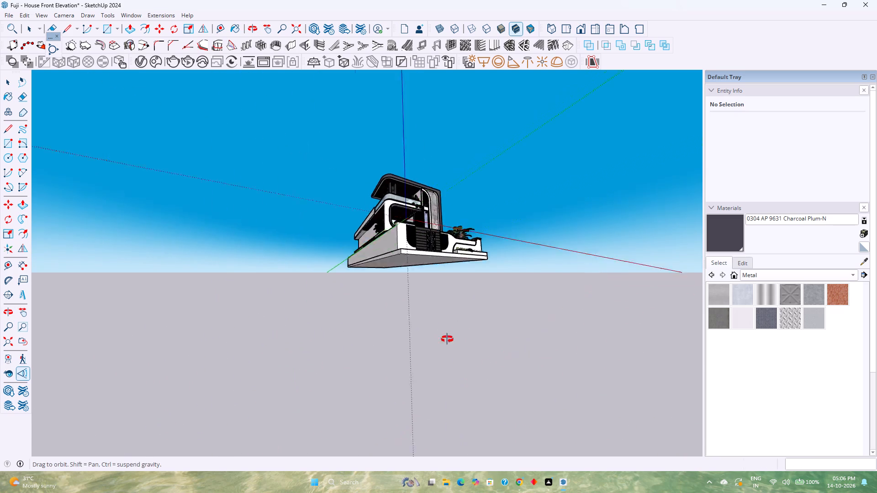
middle_drag(447, 339, 405, 373)
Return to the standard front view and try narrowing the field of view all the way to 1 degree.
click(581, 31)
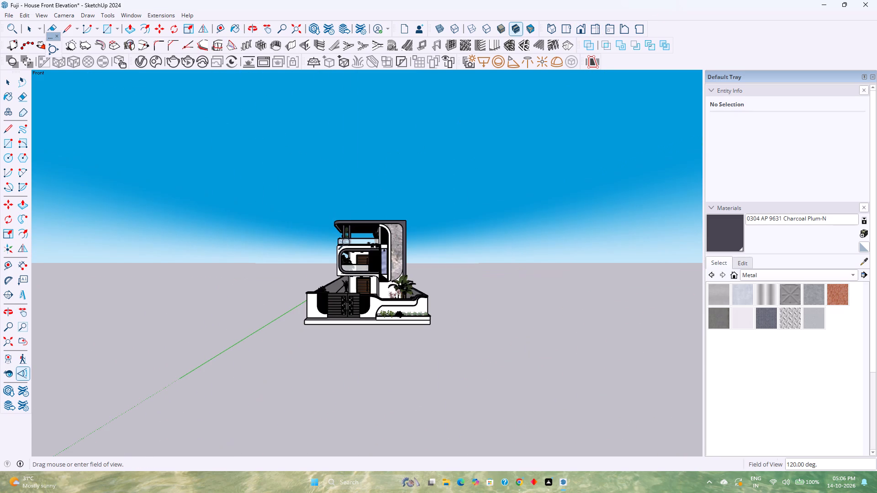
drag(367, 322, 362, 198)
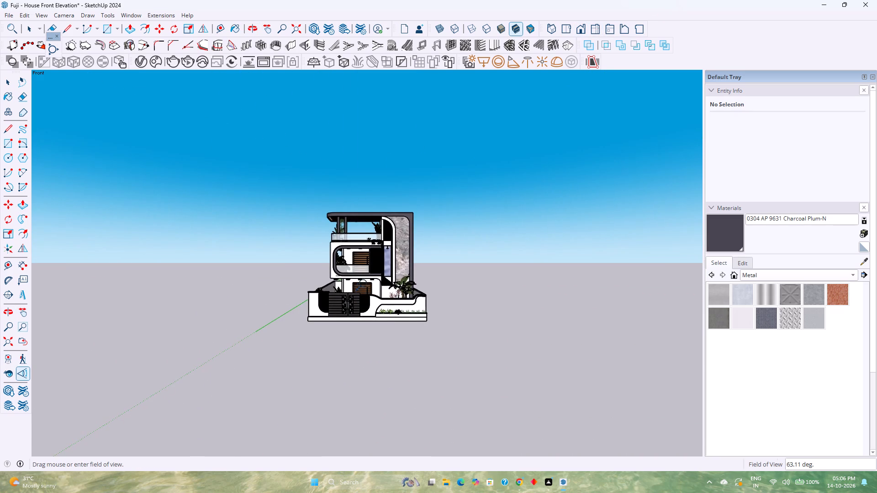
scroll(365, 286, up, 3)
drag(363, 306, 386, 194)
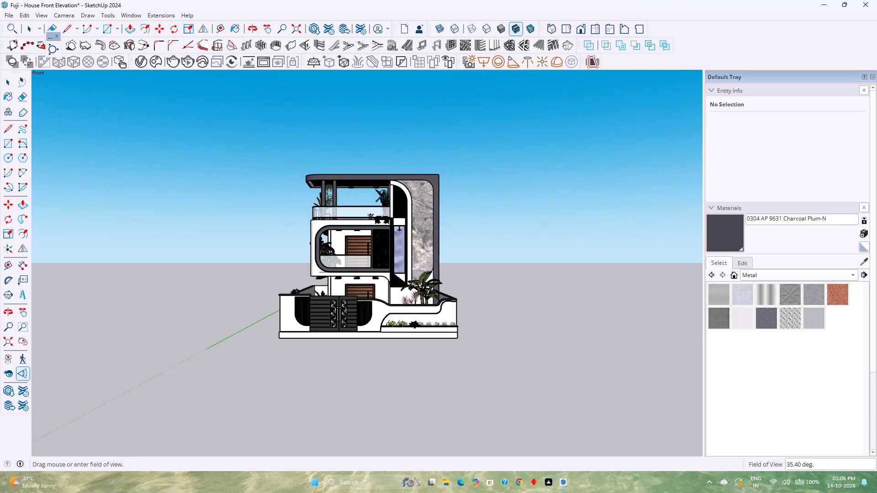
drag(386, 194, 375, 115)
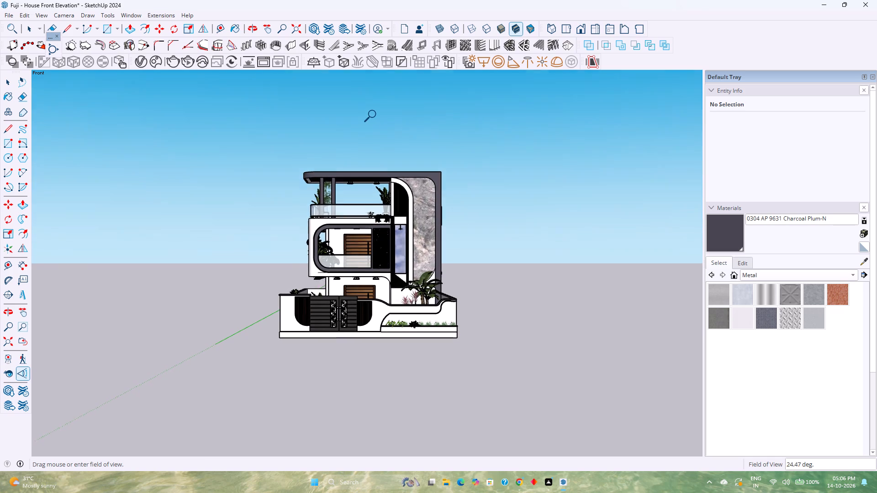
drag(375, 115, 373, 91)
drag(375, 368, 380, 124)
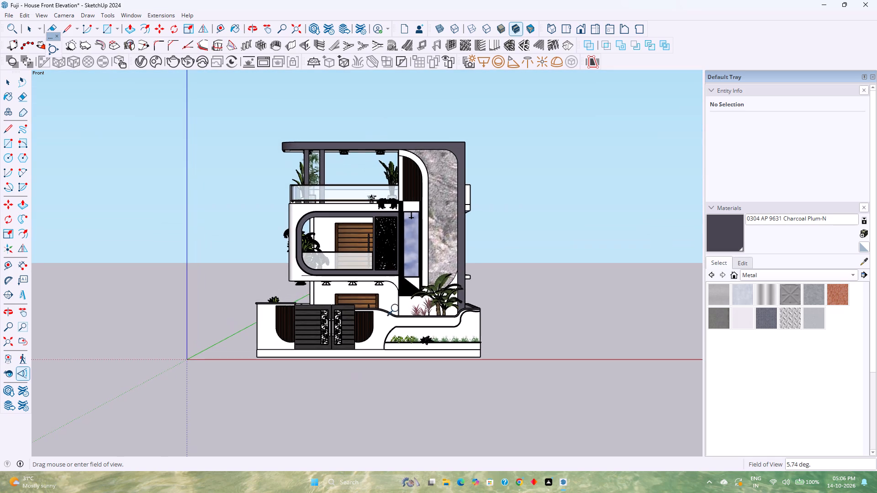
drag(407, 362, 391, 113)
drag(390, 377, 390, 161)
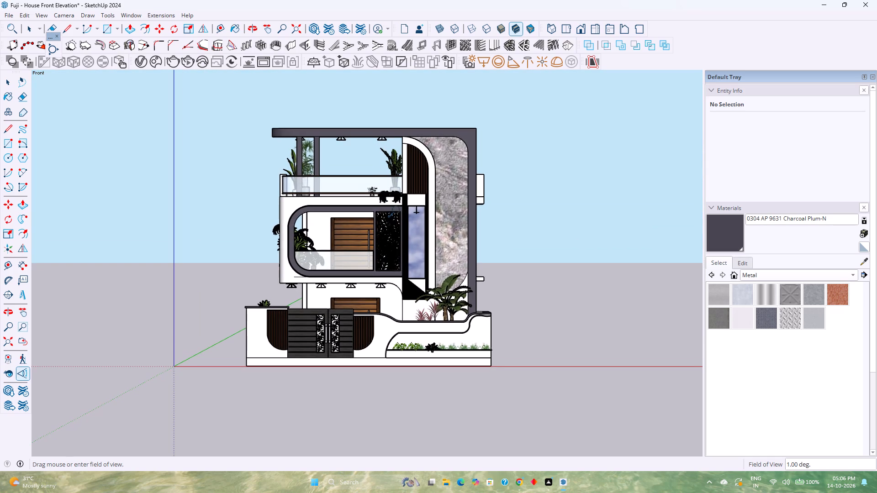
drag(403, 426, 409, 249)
Widen the field of view to about 20 degrees while checking the house from its front corner.
middle_drag(517, 339, 425, 372)
middle_click(425, 372)
middle_click(421, 372)
middle_click(421, 372)
drag(468, 272, 391, 407)
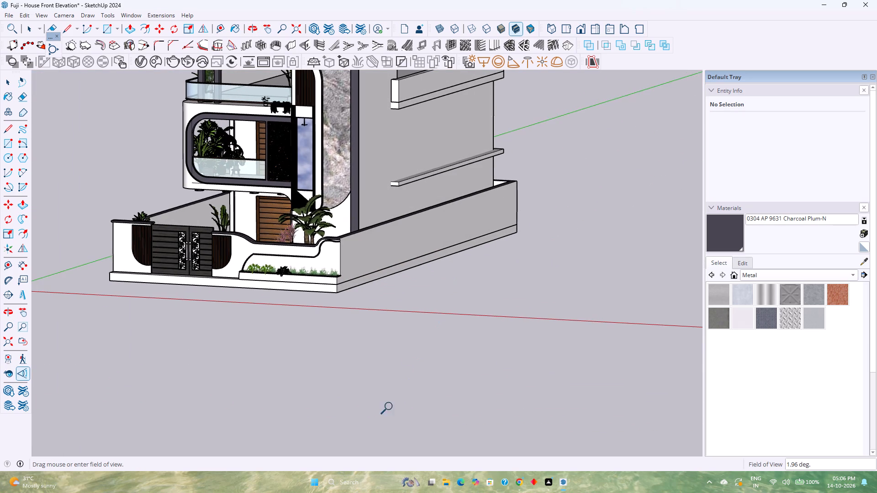
drag(391, 407, 370, 432)
drag(453, 266, 371, 432)
drag(425, 315, 384, 411)
scroll(341, 365, down, 4)
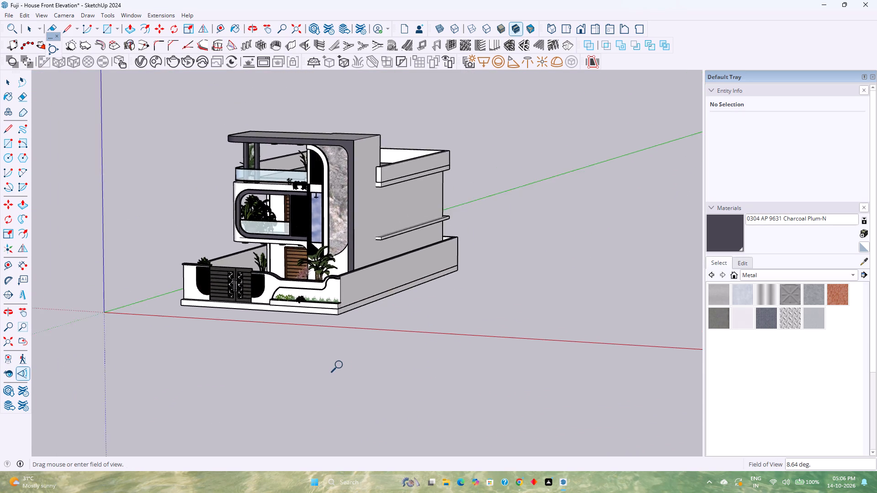
middle_drag(341, 365, 461, 356)
middle_click(460, 357)
middle_click(460, 357)
drag(410, 279, 445, 440)
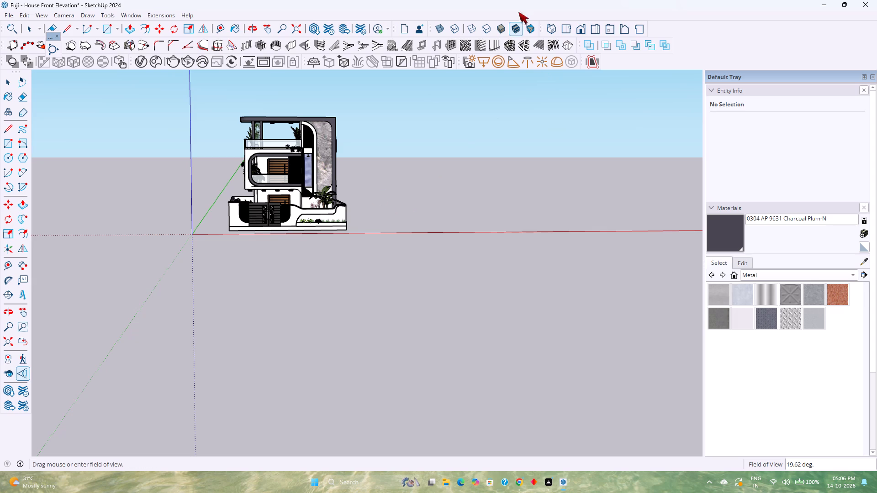
Return to the standard front view, widen the field of view a little more and go back to the Select tool.
click(578, 26)
scroll(389, 262, up, 5)
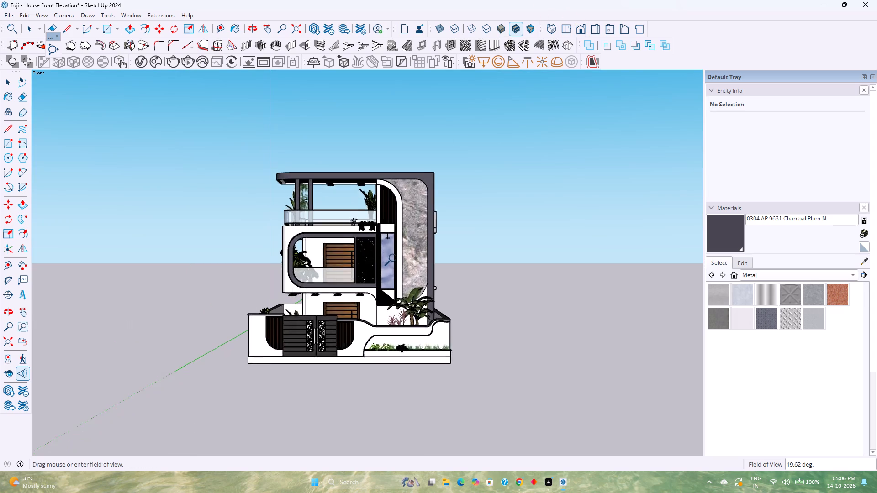
scroll(395, 258, up, 3)
drag(341, 276, 324, 355)
scroll(332, 353, up, 4)
middle_drag(359, 331, 370, 318)
key(space)
key(Escape)
Examine the facade, gate and courtyard from slightly angled views in the chosen perspective.
scroll(344, 349, down, 3)
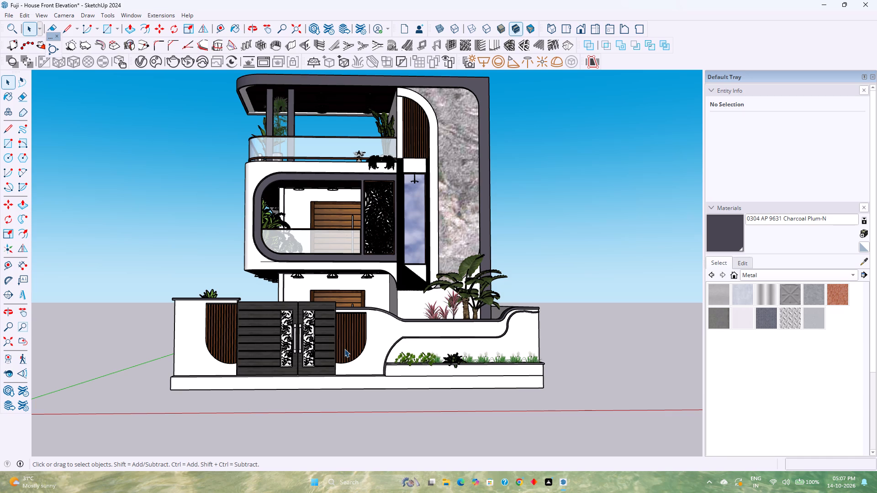
shift+middle_drag(500, 297, 444, 353)
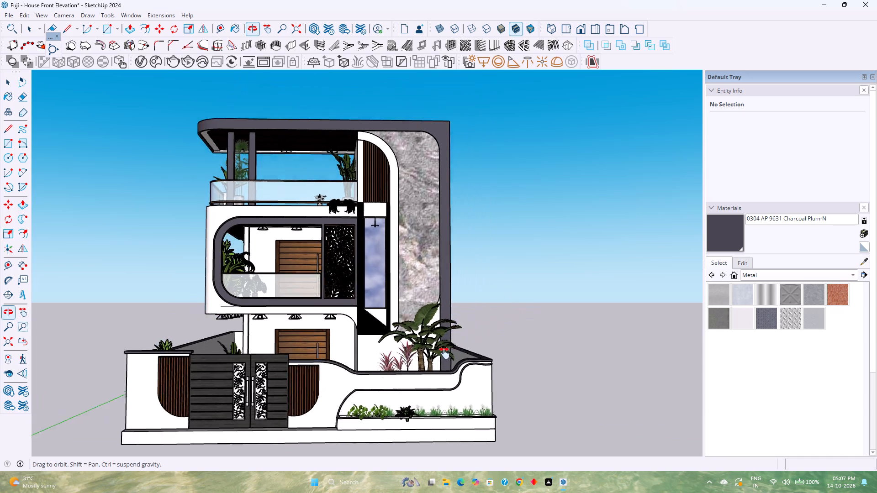
shift+middle_drag(444, 353, 461, 346)
shift+middle_click(461, 346)
middle_click(461, 346)
middle_drag(390, 309, 408, 335)
middle_click(408, 335)
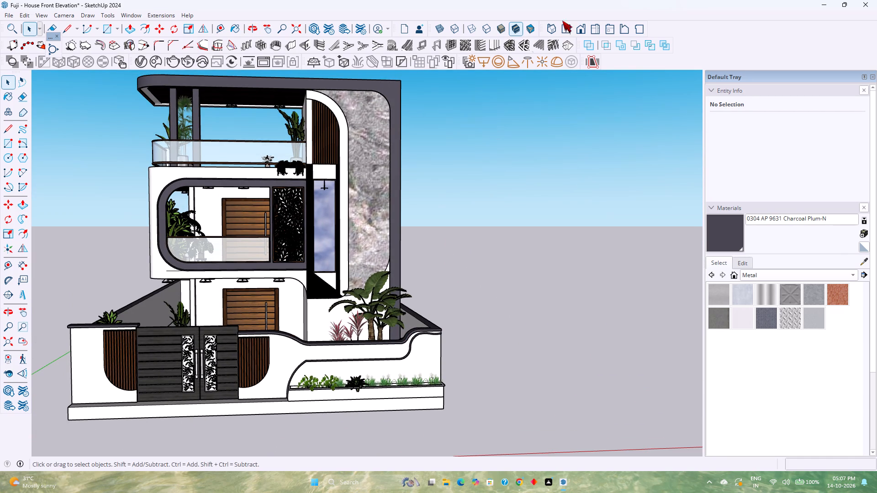
Set the standard front view of the house and start an interactive render of it.
click(577, 23)
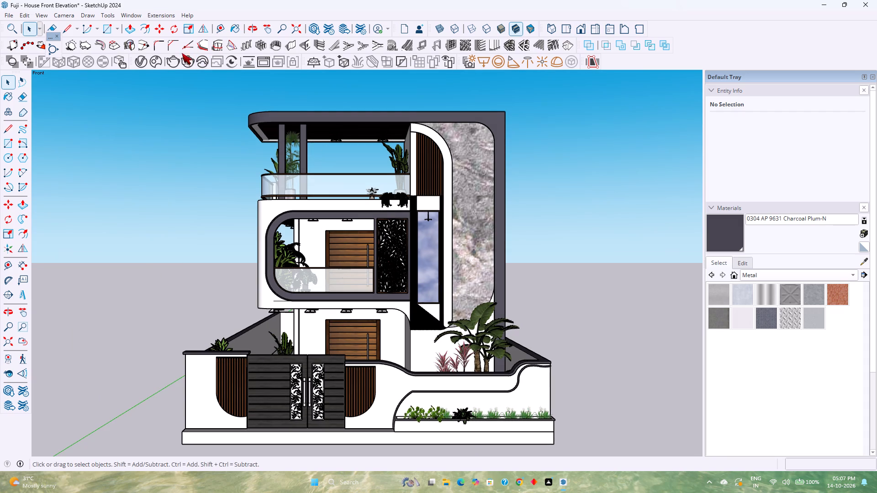
click(186, 58)
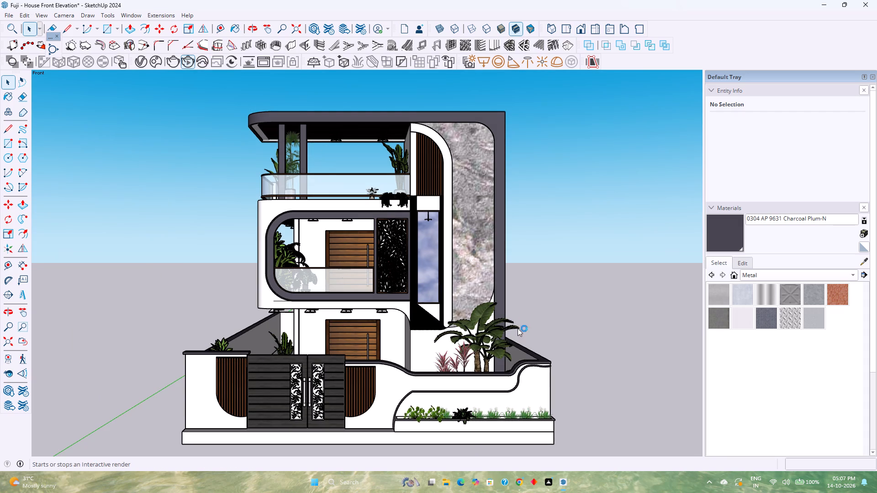
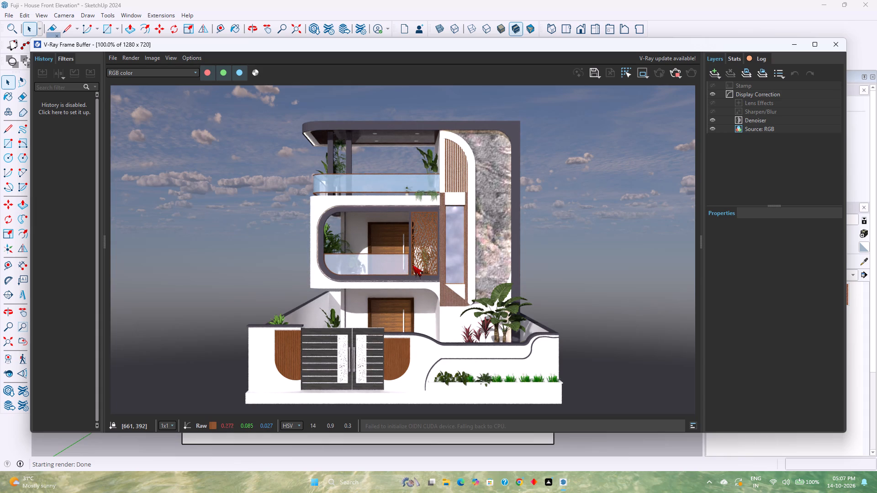
Inspect the rendered front elevation up close and as a whole, and close the render window.
scroll(464, 247, up, 3)
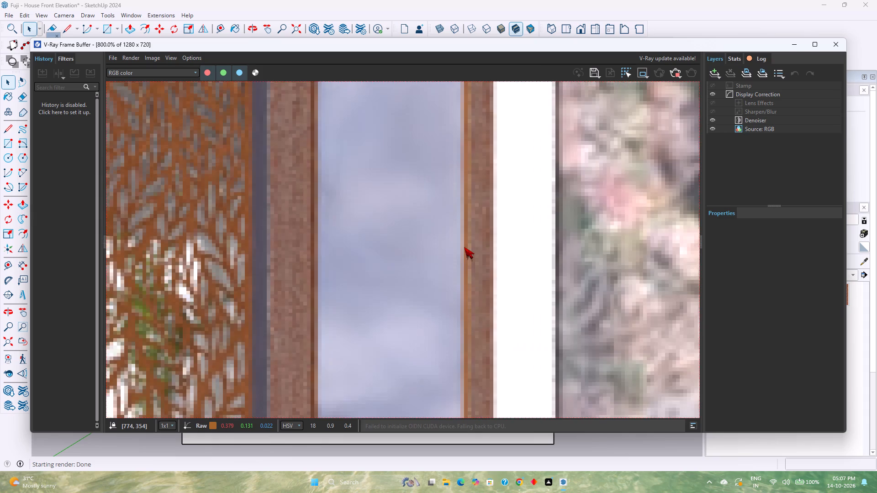
scroll(464, 247, down, 2)
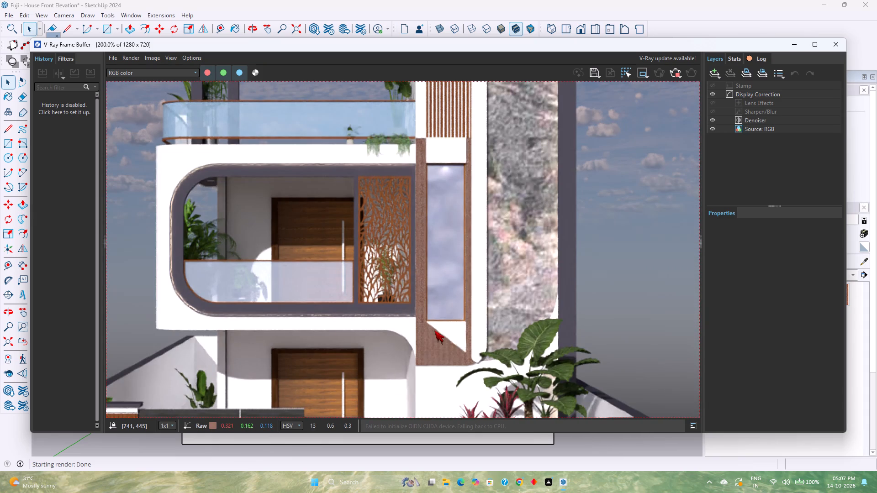
scroll(434, 331, down, 2)
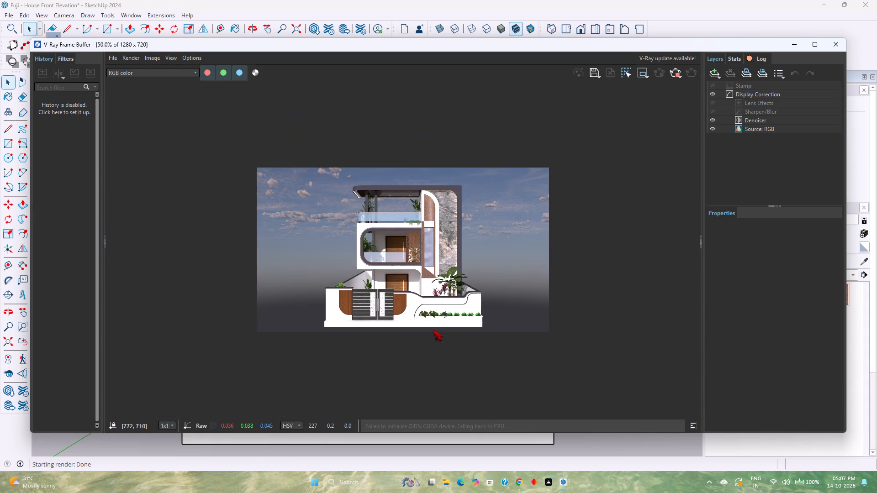
scroll(378, 210, up, 1)
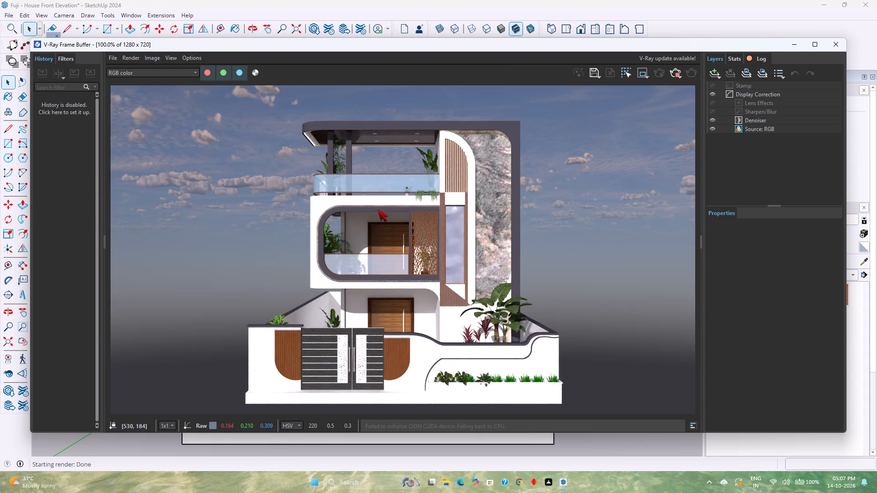
click(840, 42)
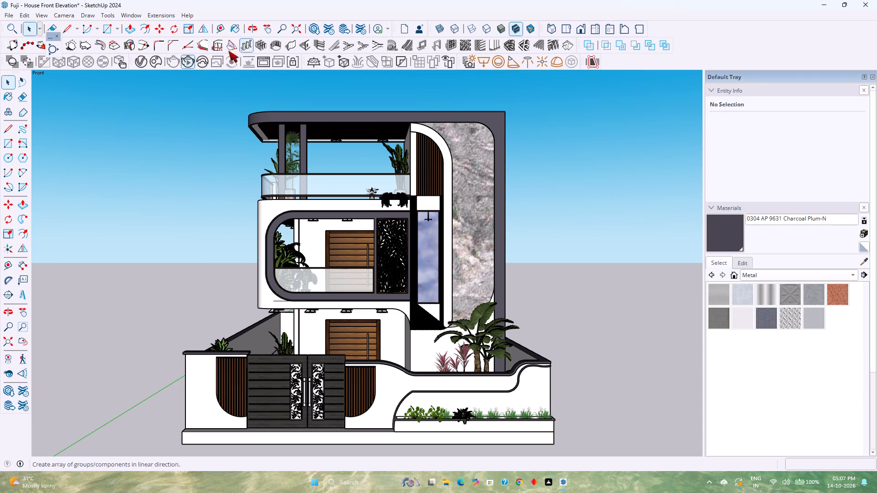
Open the house group for editing and search 3D Warehouse for "wall lights".
double_click(366, 304)
click(130, 16)
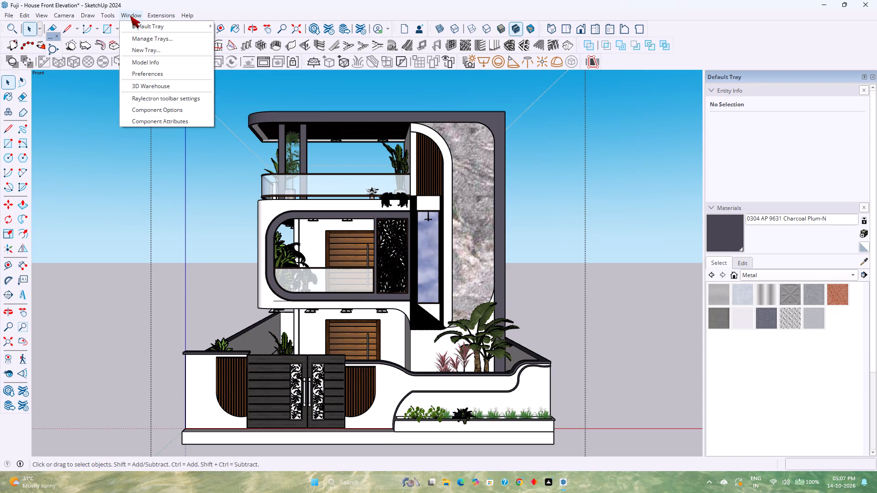
click(156, 91)
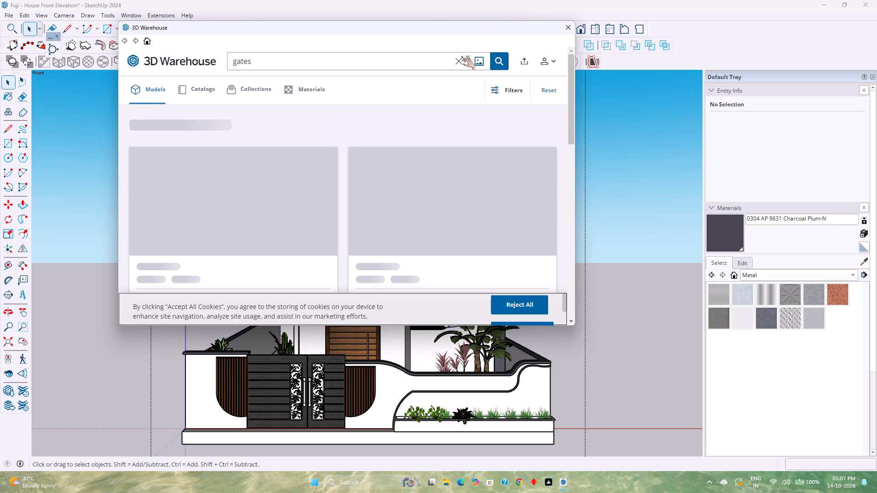
click(466, 56)
click(462, 60)
click(461, 60)
triple_click(452, 55)
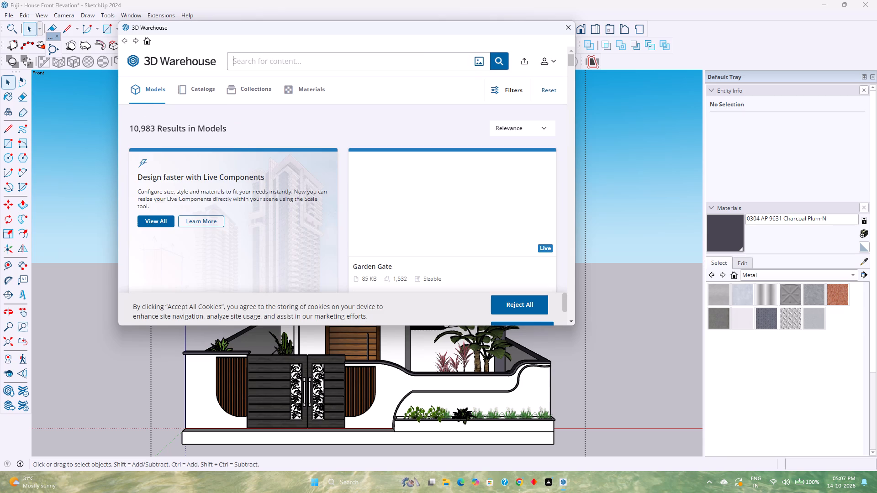
text(wall lai)
key(BackSpace)
key(BackSpace)
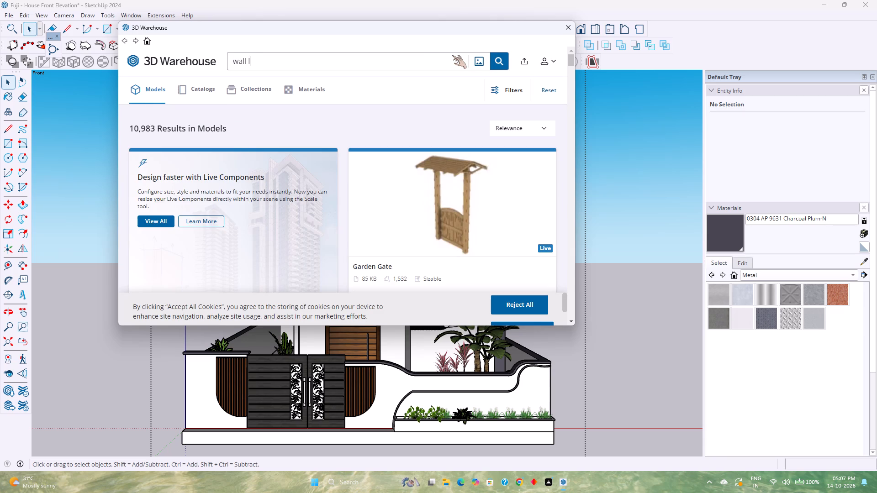
text(ights)
key(Return)
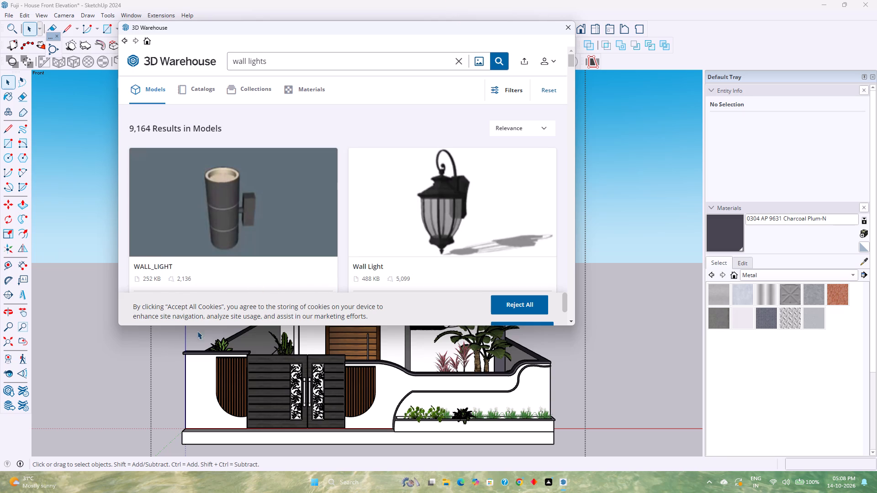
Look through the wall light models for a simple cylindrical exterior fixture that suits the facade.
scroll(255, 255, down, 3)
scroll(293, 226, down, 3)
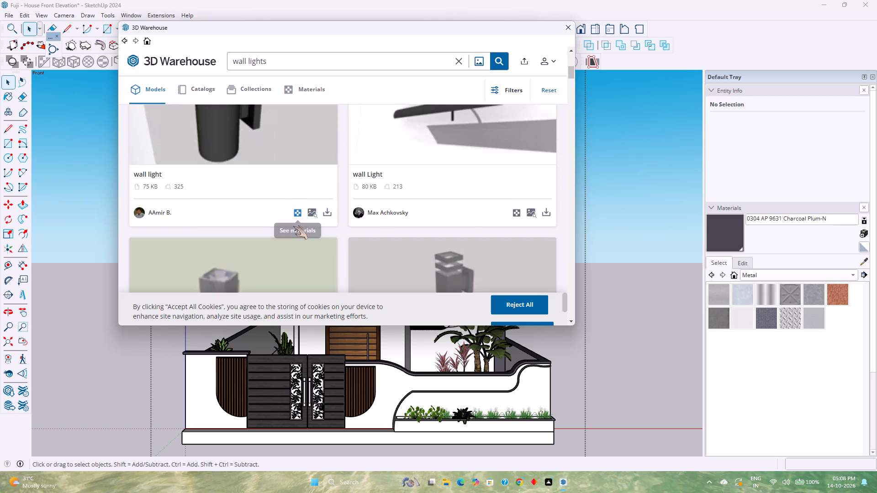
scroll(293, 226, down, 6)
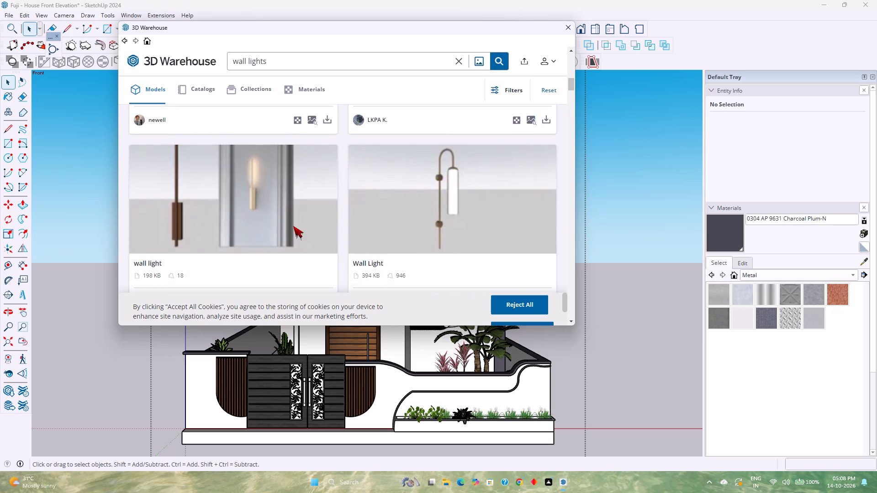
scroll(293, 226, down, 8)
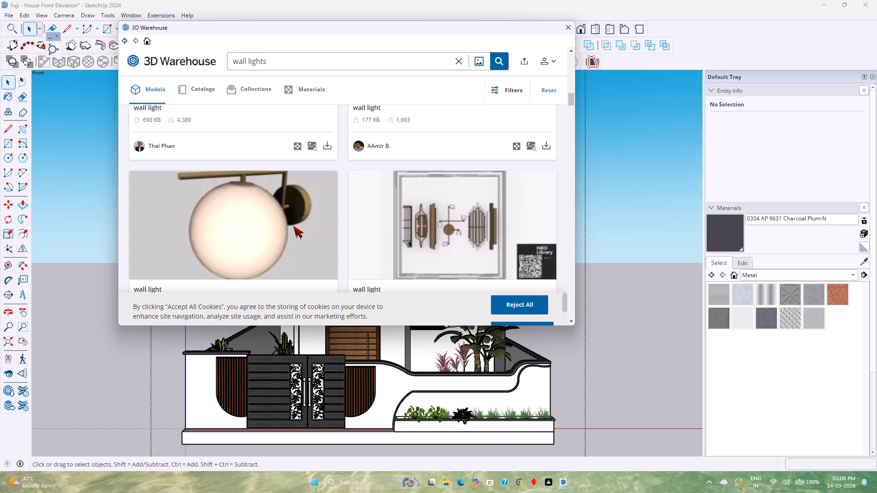
scroll(293, 226, down, 9)
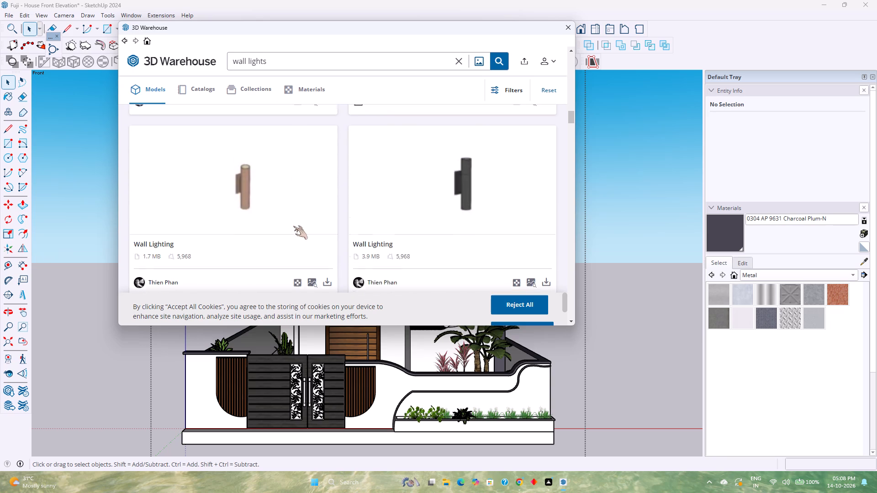
scroll(293, 226, down, 7)
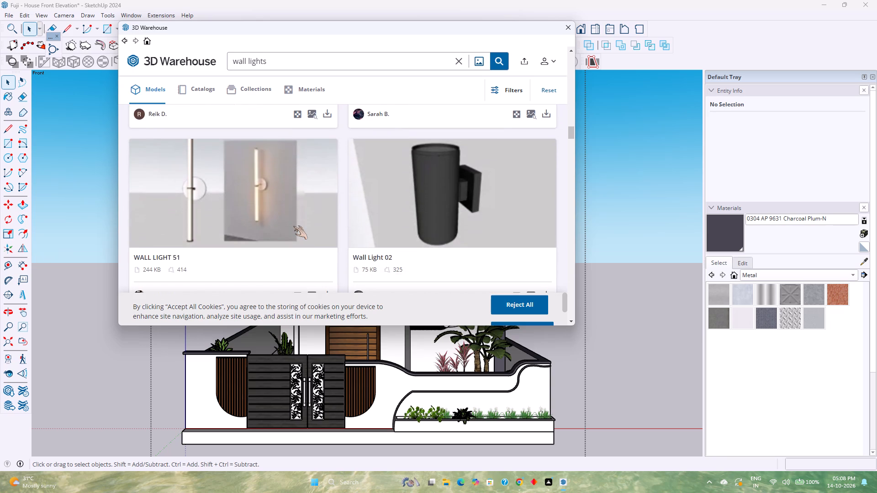
scroll(293, 226, down, 3)
scroll(293, 226, up, 1)
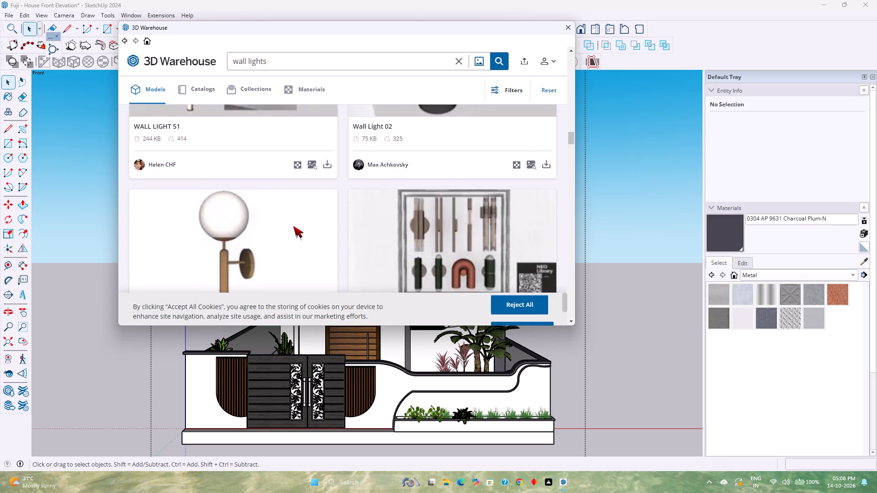
scroll(293, 226, up, 2)
scroll(293, 226, down, 5)
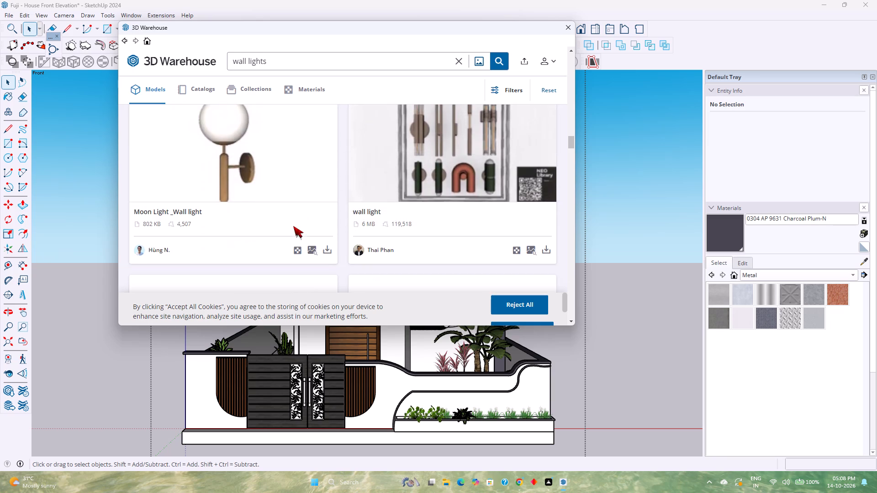
scroll(293, 226, down, 7)
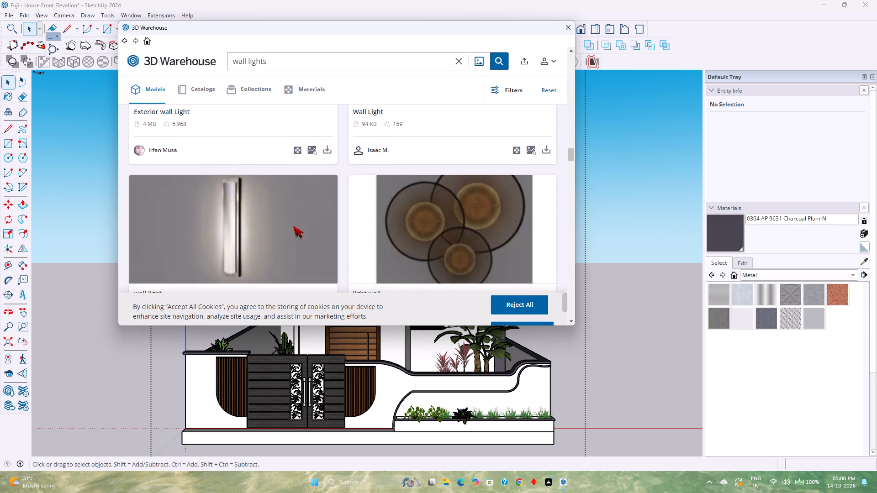
scroll(293, 226, down, 8)
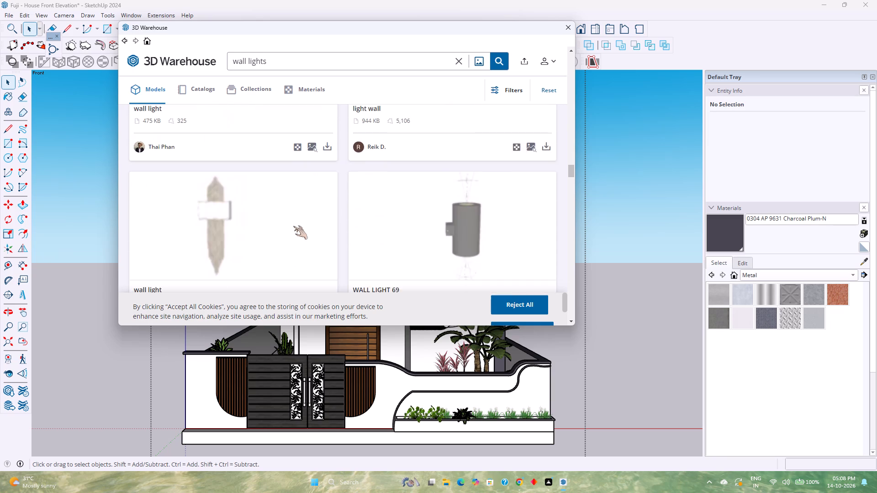
scroll(293, 226, down, 1)
scroll(293, 226, up, 1)
scroll(293, 226, down, 1)
scroll(477, 221, down, 2)
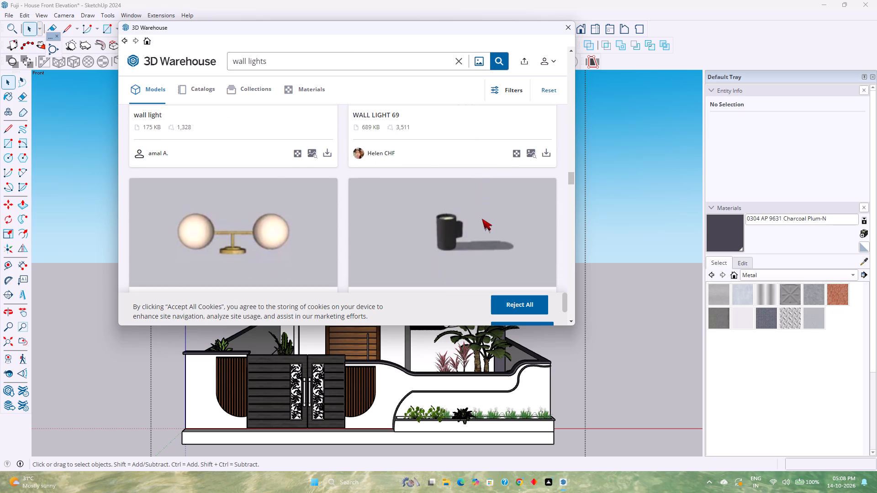
Load the WALL LIGHT 69 model into the house and place it on the side wall of the ground-floor entrance.
click(545, 150)
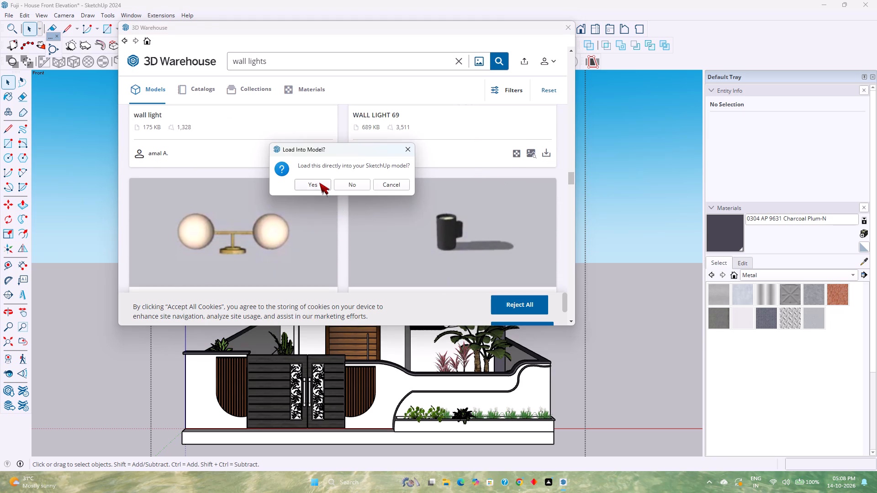
click(319, 183)
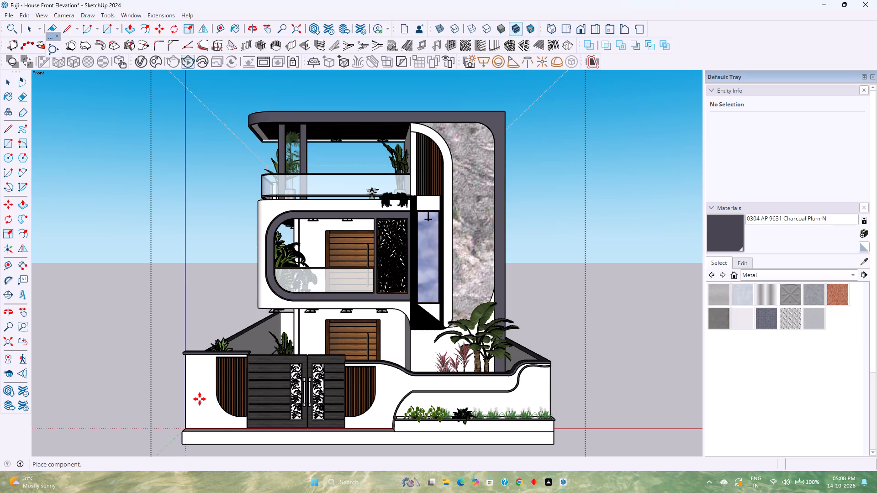
scroll(200, 399, up, 3)
scroll(200, 399, down, 2)
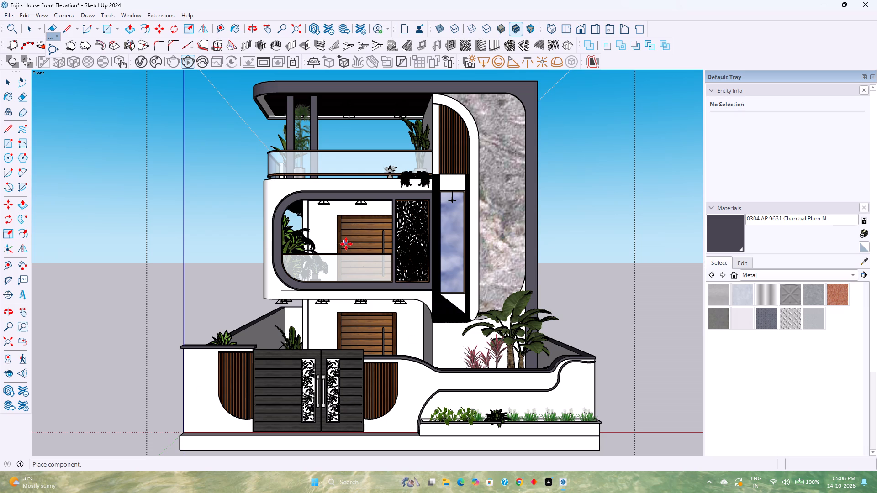
scroll(413, 339, up, 4)
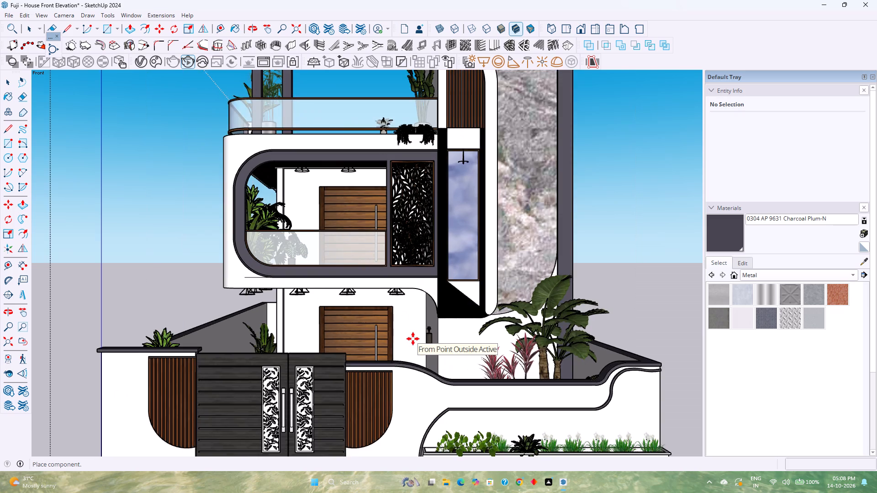
scroll(413, 339, up, 8)
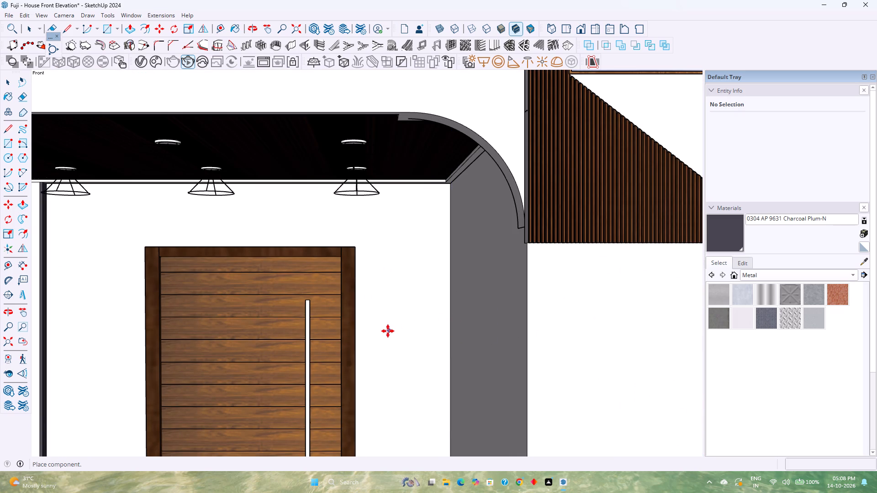
scroll(466, 329, down, 6)
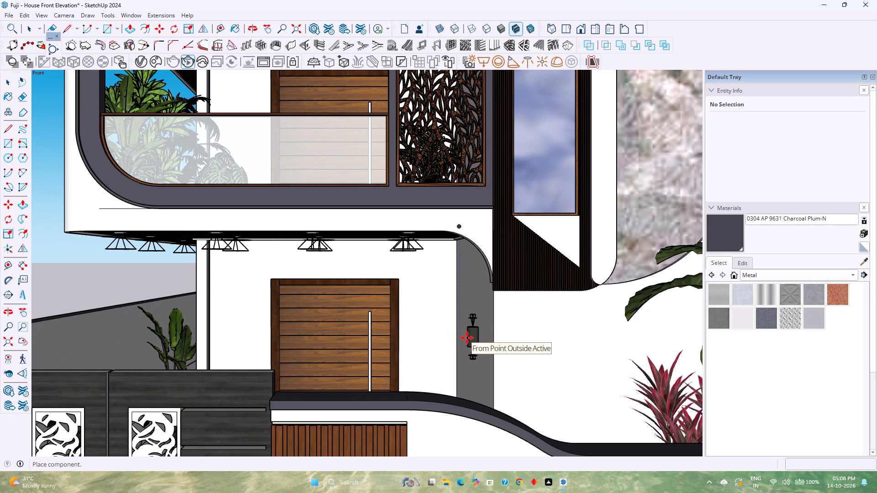
click(467, 338)
Move the wall light from the side wall to the wall beside the ground-floor wooden door.
scroll(470, 343, up, 5)
middle_drag(473, 344, 671, 372)
middle_click(671, 372)
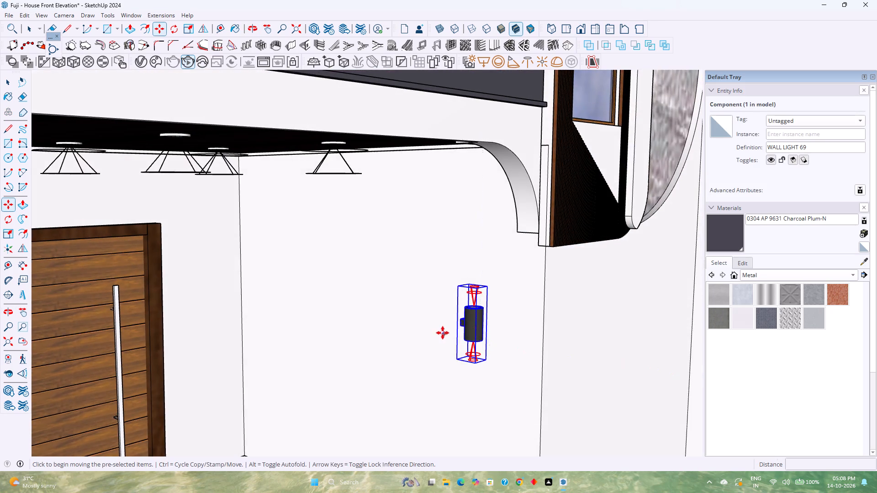
scroll(442, 332, up, 5)
click(458, 369)
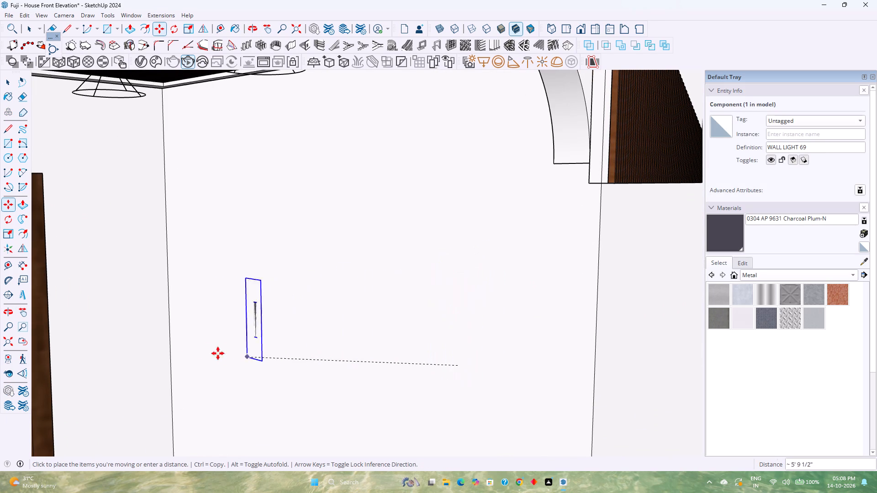
click(100, 318)
Fit the whole house in view, check the light's placement from the front corner and return to the Select tool.
middle_drag(90, 323, 173, 329)
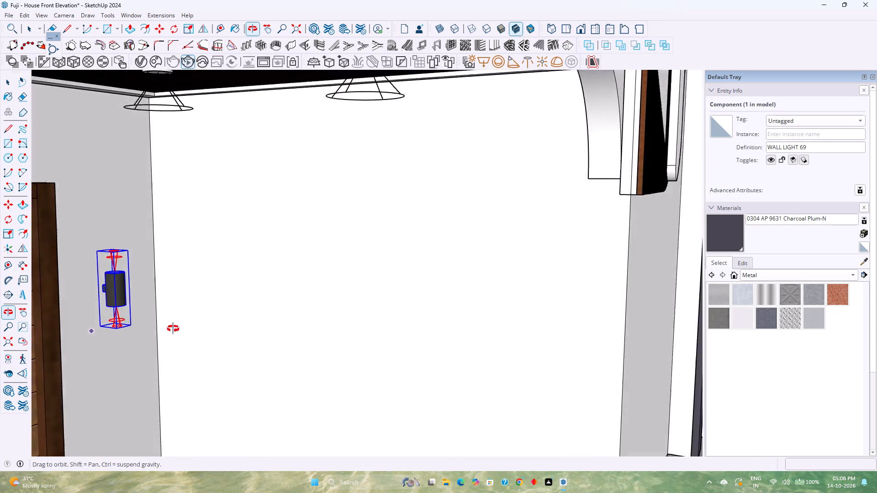
middle_drag(173, 329, 254, 366)
middle_click(254, 366)
middle_drag(246, 361, 167, 308)
click(5, 357)
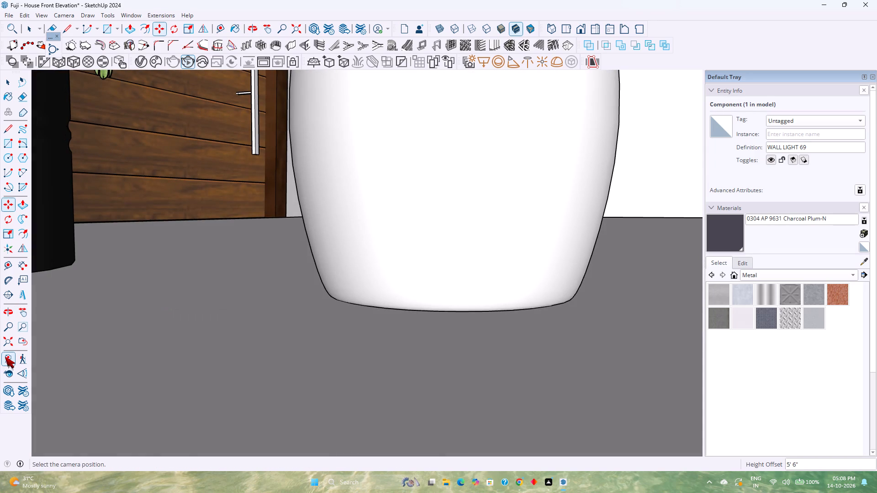
click(7, 337)
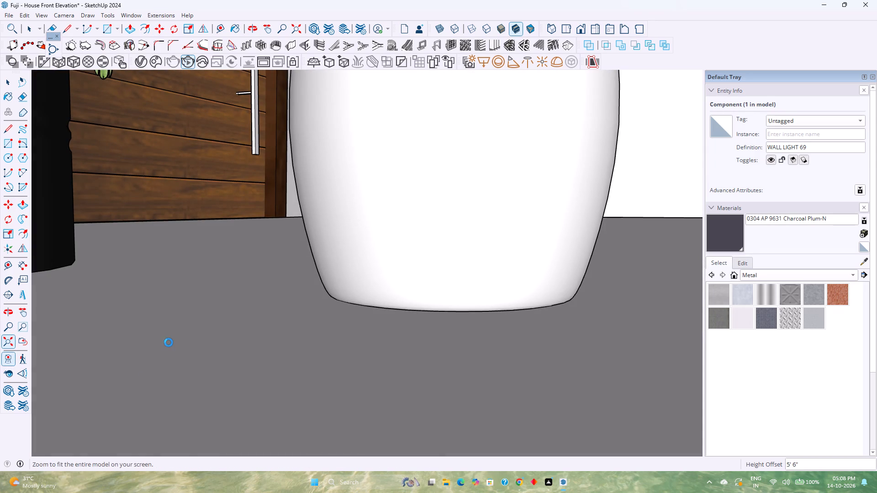
scroll(7, 366, down, 5)
scroll(7, 366, up, 5)
scroll(7, 366, down, 5)
scroll(7, 366, up, 4)
scroll(7, 366, down, 3)
scroll(7, 366, up, 3)
scroll(7, 366, down, 3)
scroll(7, 366, up, 3)
scroll(7, 366, down, 4)
double_click(6, 350)
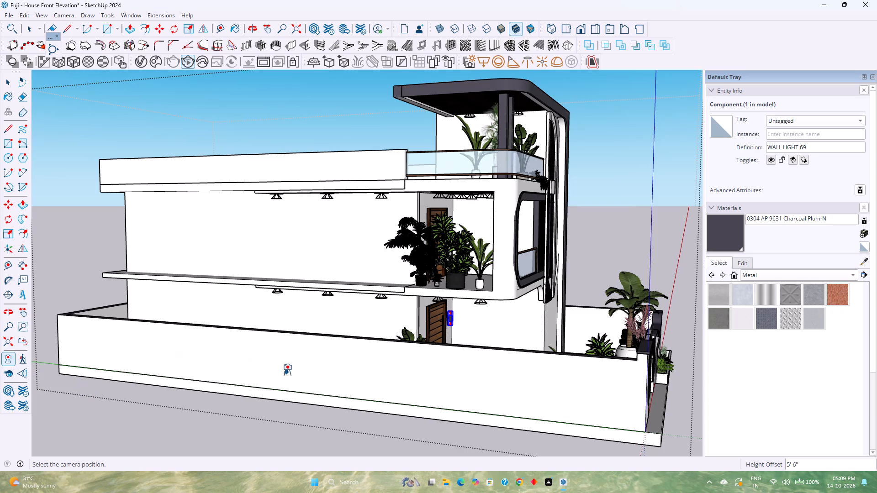
middle_drag(287, 372, 154, 368)
scroll(154, 368, down, 5)
key(space)
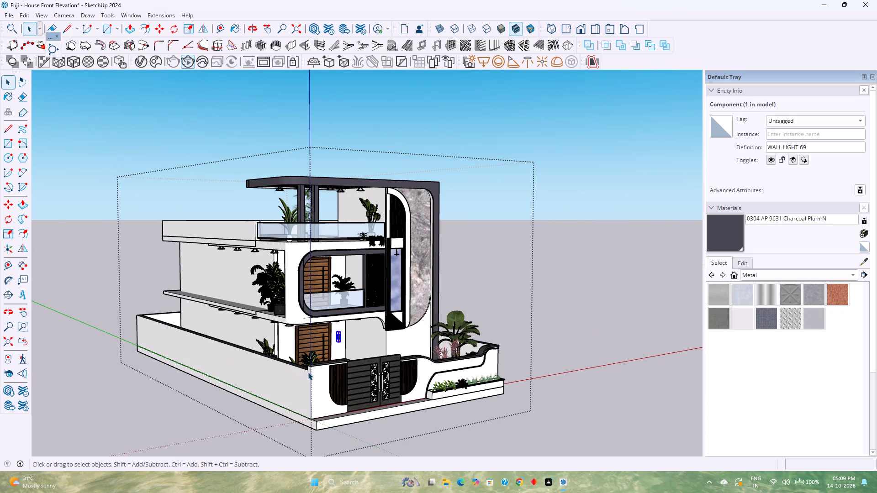
Shift the wall light beside the ground-floor door about 1 15/16" along the wall, away from the door frame.
scroll(343, 338, up, 20)
scroll(343, 338, up, 3)
middle_drag(330, 347, 431, 355)
scroll(387, 356, up, 8)
middle_drag(354, 356, 460, 342)
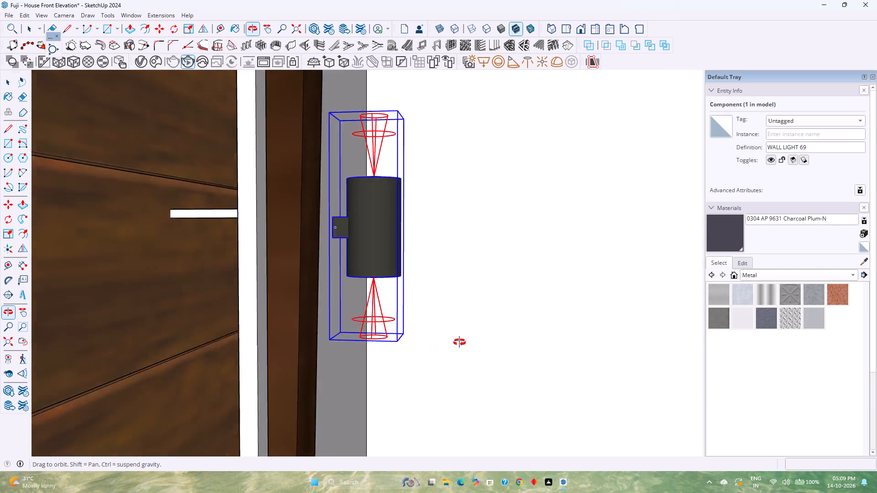
middle_drag(460, 342, 284, 367)
middle_click(283, 367)
scroll(283, 367, down, 8)
middle_drag(280, 369, 172, 362)
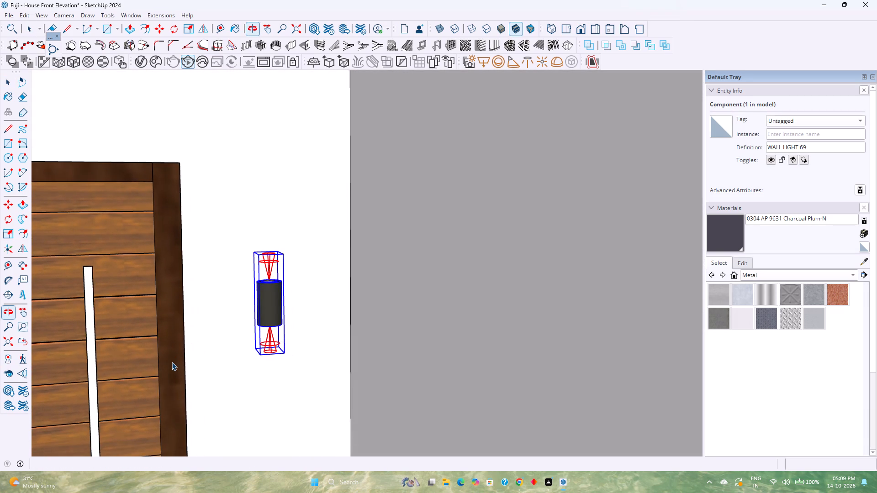
scroll(176, 363, down, 7)
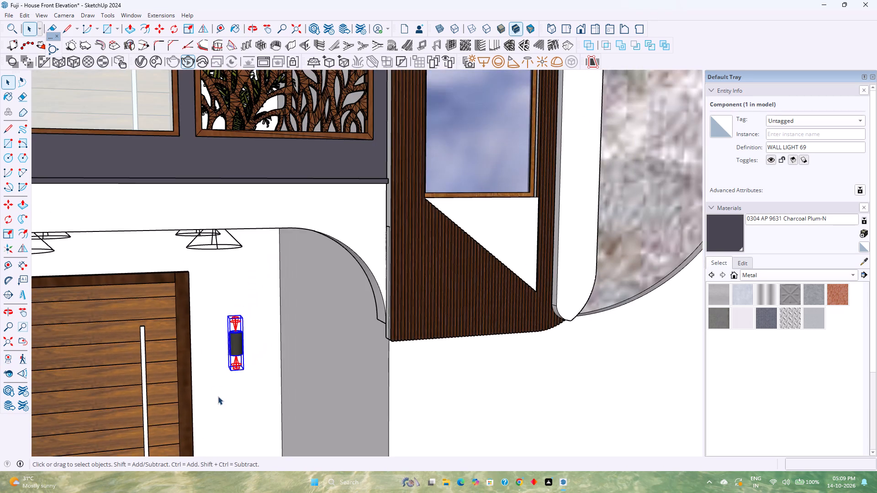
middle_drag(218, 396, 180, 394)
scroll(218, 373, up, 13)
middle_click(256, 361)
middle_drag(256, 361, 252, 362)
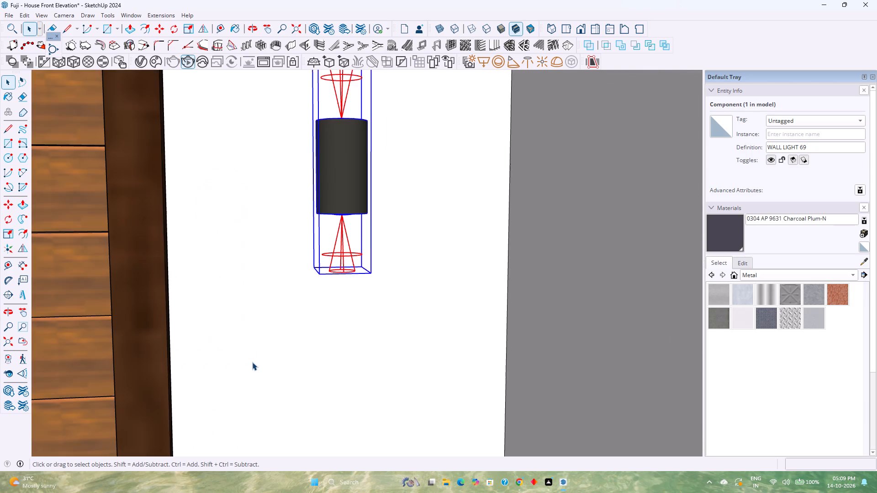
middle_drag(252, 362, 231, 371)
scroll(231, 371, up, 1)
middle_drag(380, 236, 342, 262)
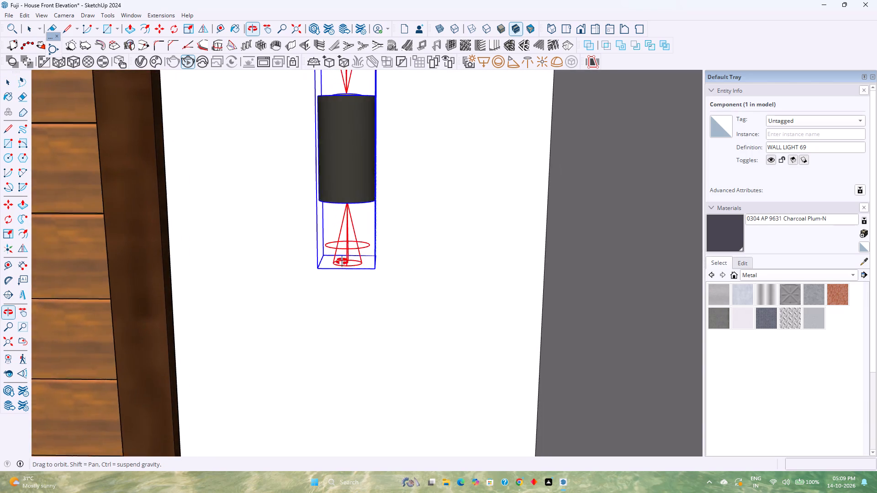
middle_drag(342, 262, 362, 262)
middle_click(362, 262)
scroll(385, 257, up, 5)
middle_drag(385, 257, 344, 268)
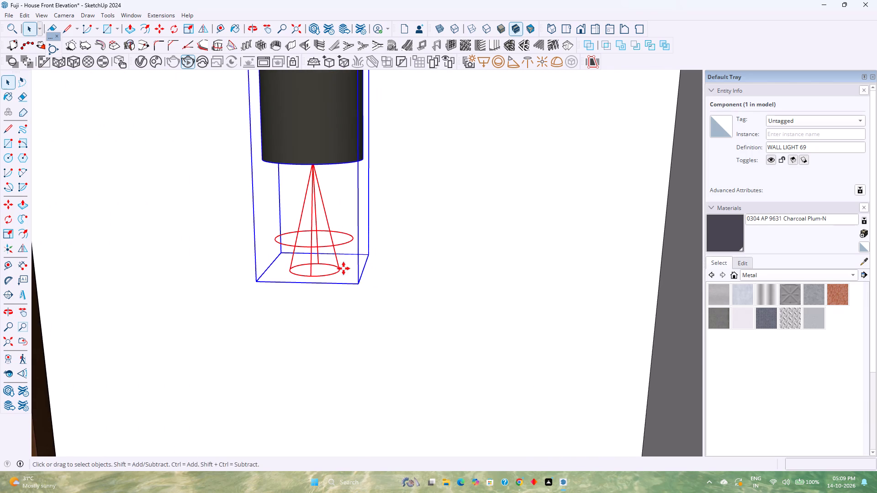
key(m)
click(369, 251)
click(407, 253)
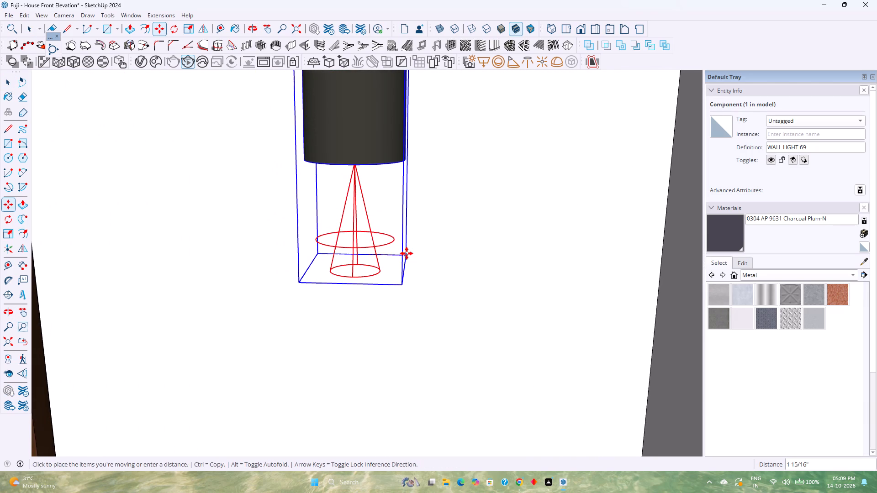
Copy the entrance wall light onto the front boundary wall, between the gate's slatted wood panel and the planter.
scroll(407, 253, down, 6)
click(403, 269)
scroll(380, 306, down, 3)
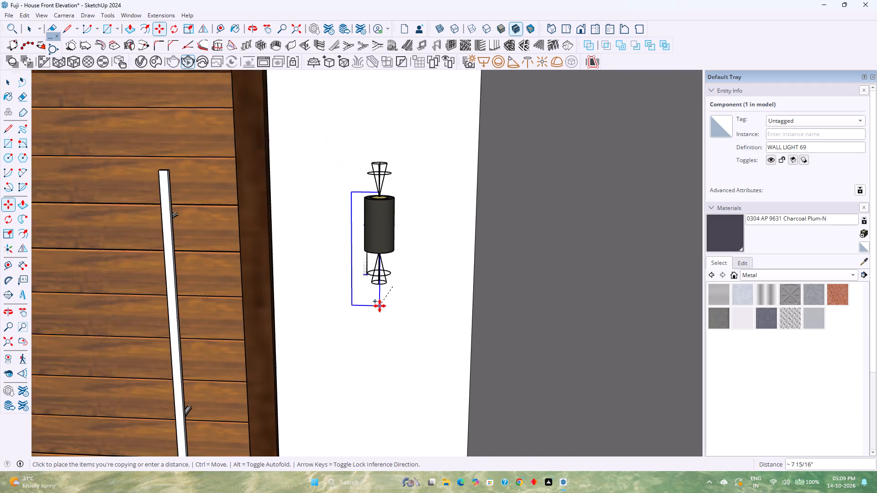
scroll(380, 306, down, 17)
scroll(380, 306, down, 10)
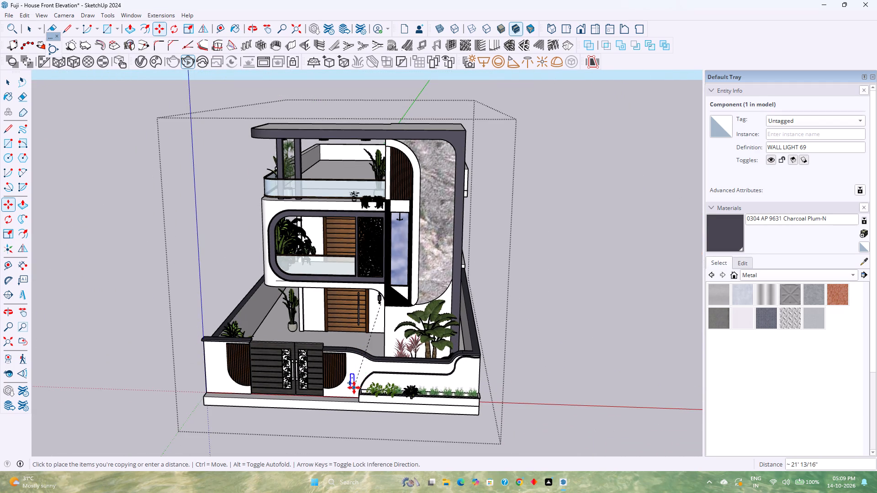
scroll(354, 388, up, 11)
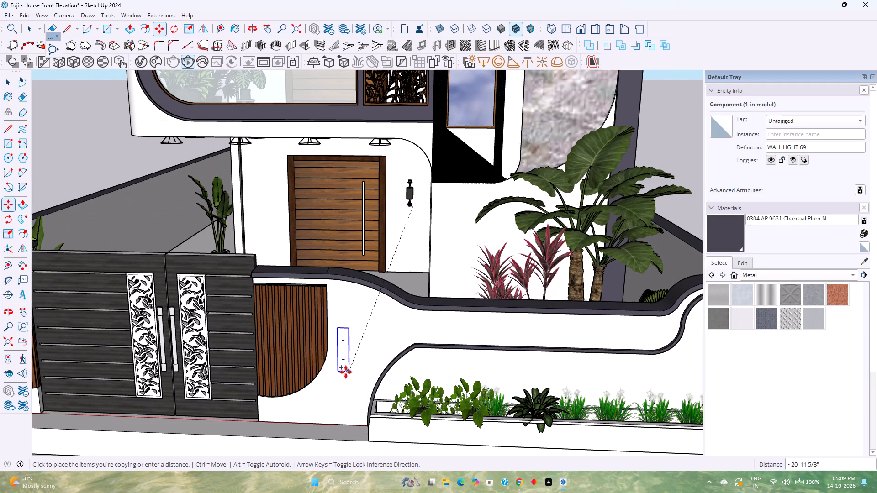
click(357, 362)
Move the copied light about 5 11/16" out of the boundary wall so that it sits on the front face.
scroll(371, 362, up, 7)
middle_drag(364, 361, 275, 375)
middle_click(275, 375)
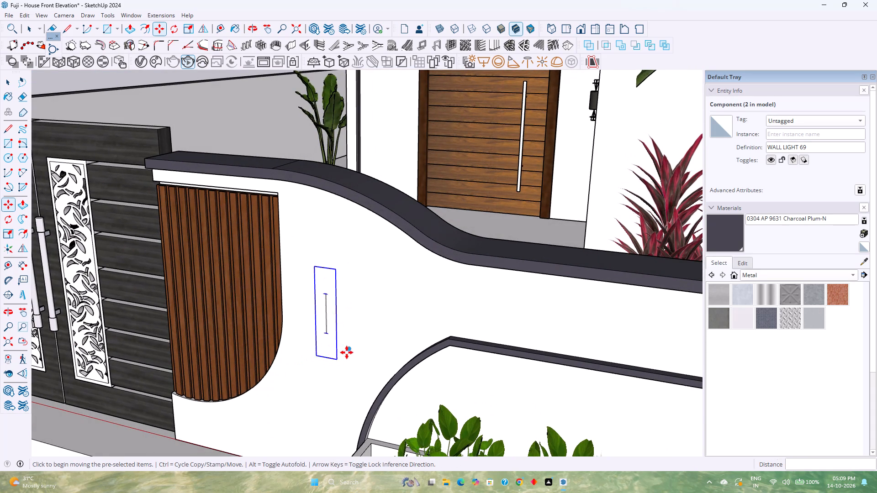
click(348, 351)
click(333, 357)
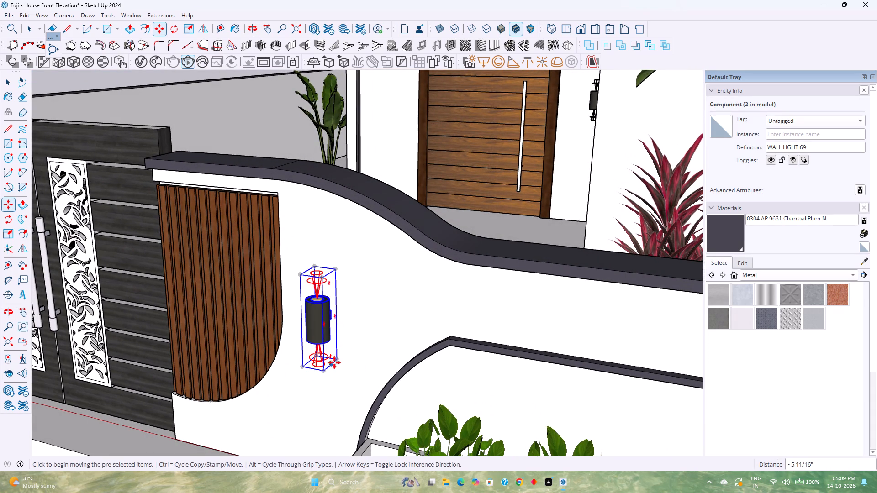
Copy the boundary-wall light 12' 4 7/8" along the red axis to the far end of the wall beyond the planter.
click(335, 361)
scroll(349, 364, down, 9)
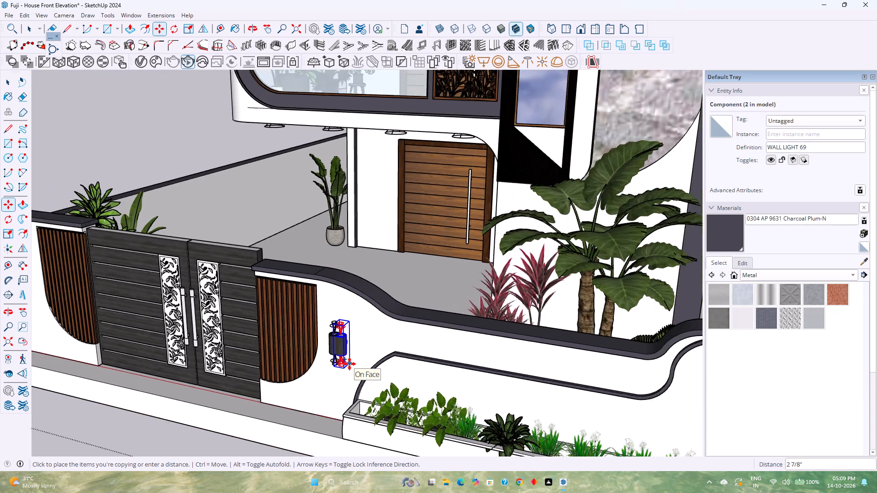
shift+middle_drag(349, 364, 291, 341)
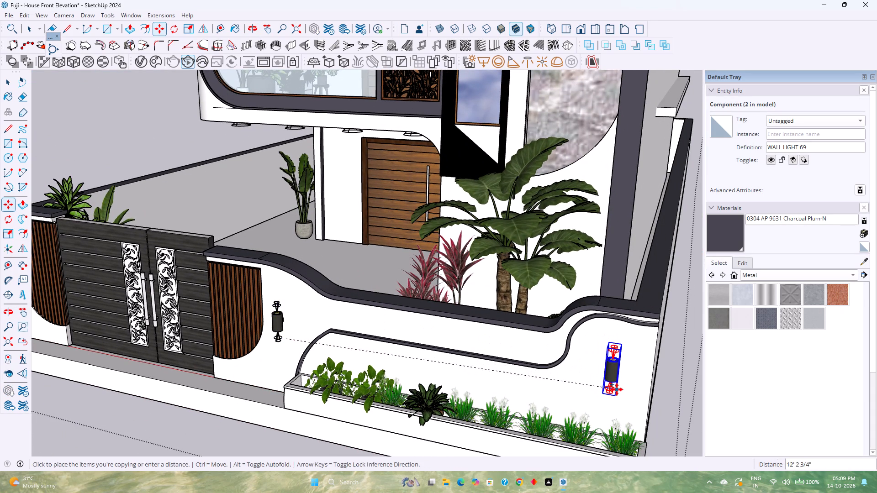
key(Right)
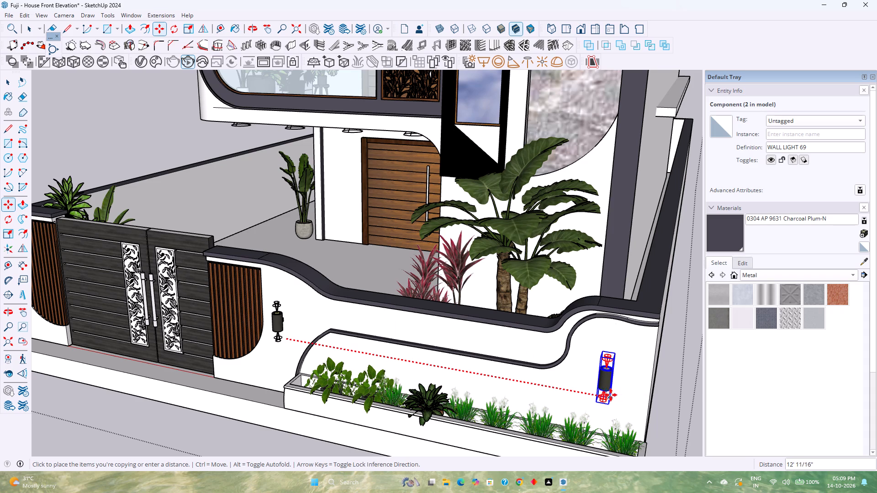
click(622, 399)
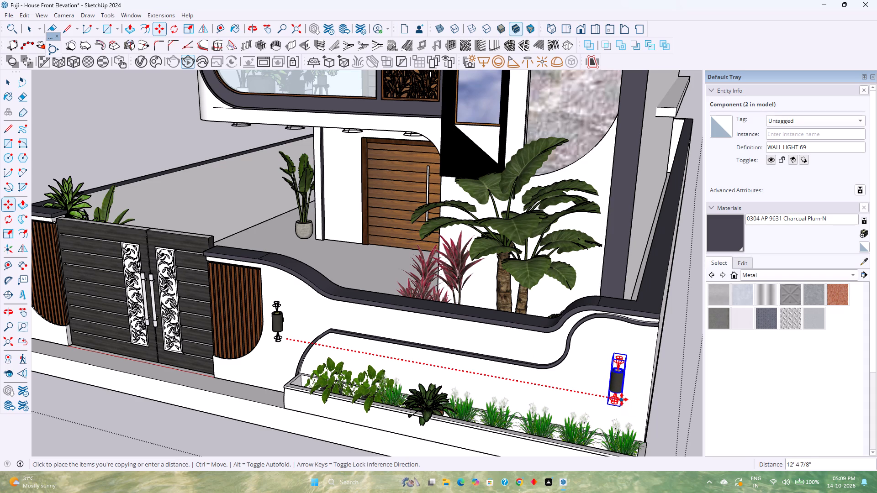
Copy the end light about 27' 4 5/16" back along the red axis to the boundary wall on the gate's other side.
scroll(629, 404, up, 5)
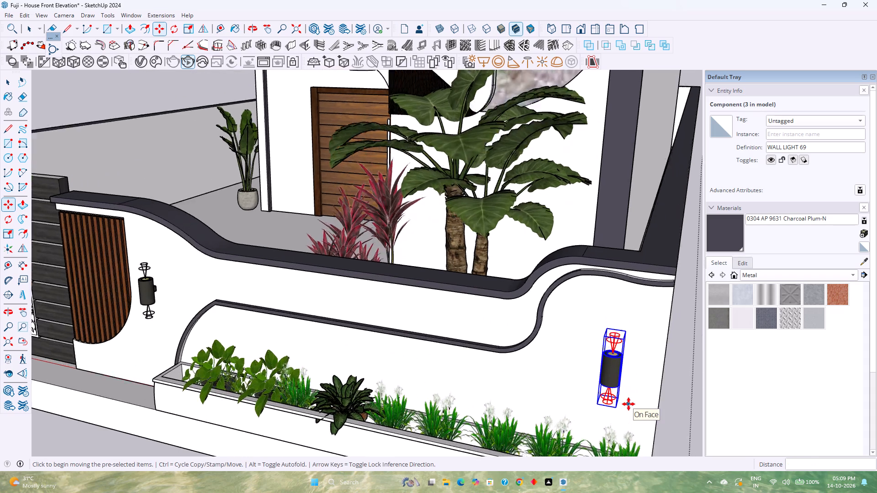
scroll(629, 404, up, 2)
middle_drag(628, 404, 578, 405)
middle_click(578, 405)
click(607, 409)
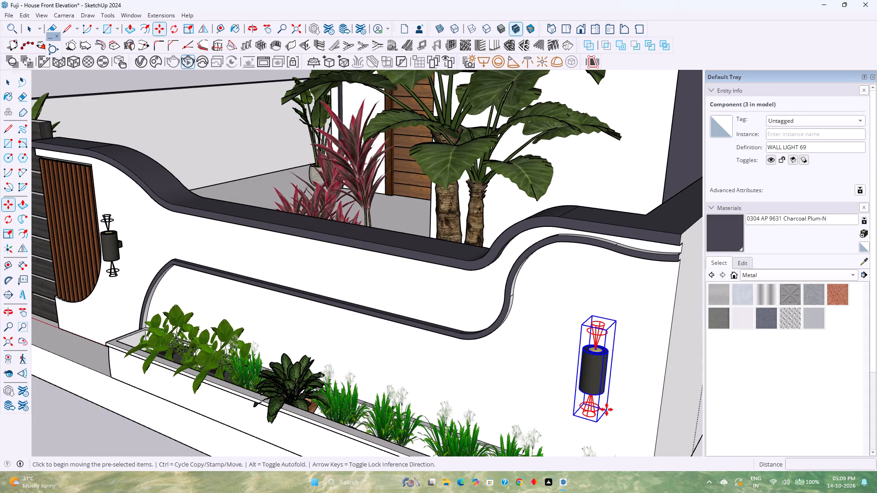
scroll(502, 389, down, 4)
shift+middle_drag(486, 392, 874, 428)
shift+middle_click(874, 428)
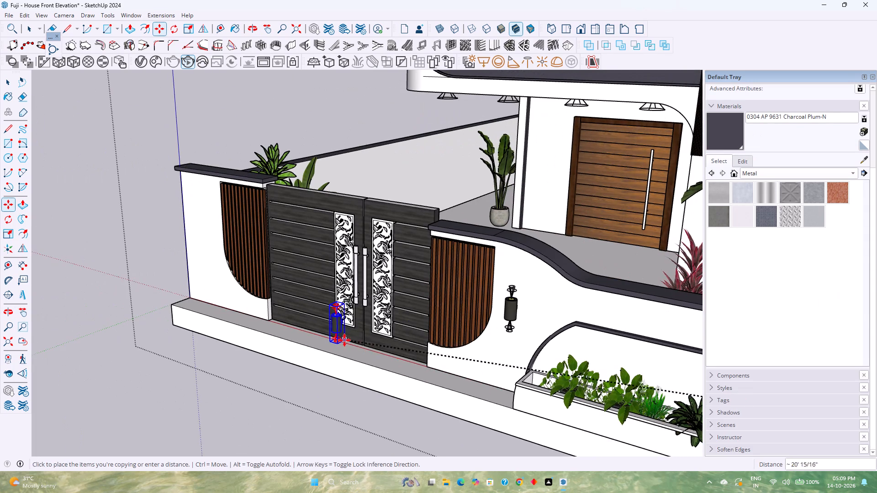
shift+middle_drag(344, 340, 288, 434)
middle_drag(156, 350, 322, 314)
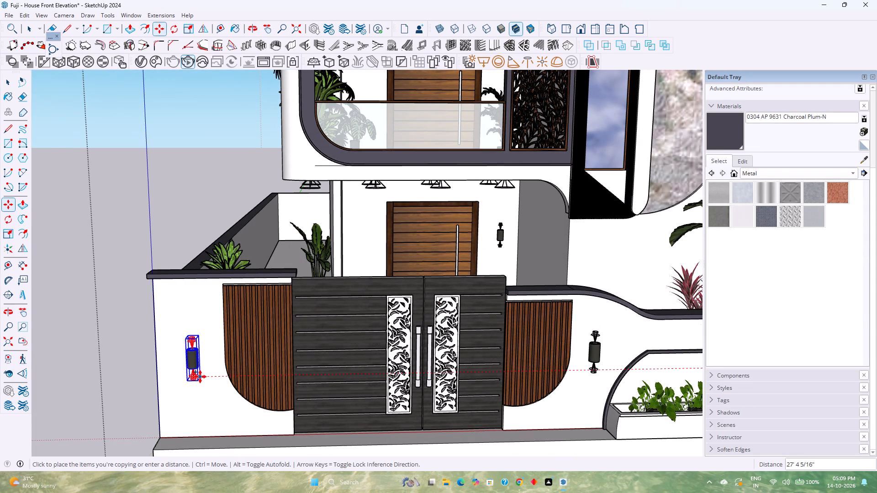
click(200, 377)
key(space)
Copy the ground-floor entrance light straight up to the wall beside the first-floor door, using the door's bottom corner as reference.
scroll(200, 377, down, 5)
middle_drag(294, 375, 249, 362)
scroll(249, 362, down, 3)
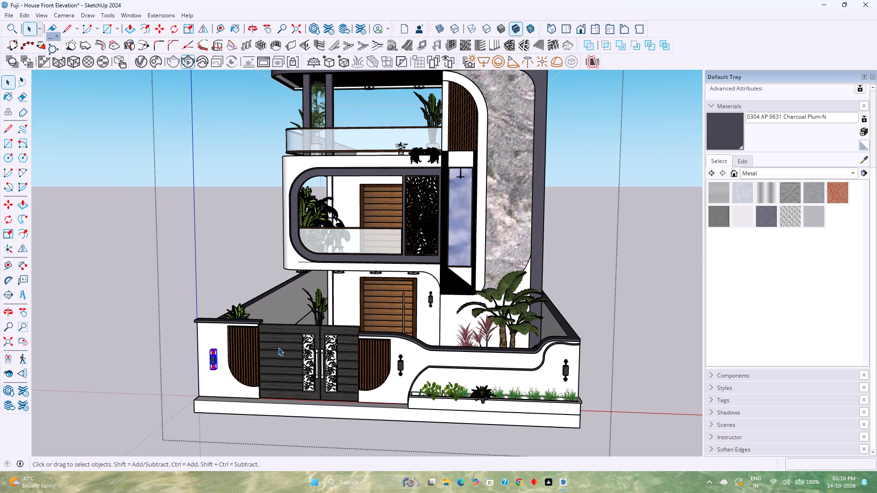
scroll(431, 287, up, 6)
click(431, 302)
scroll(431, 315, up, 7)
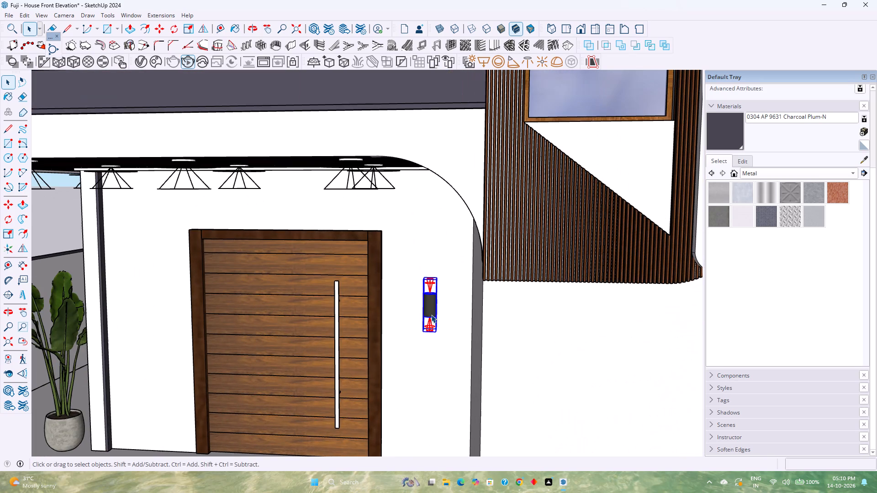
key(m)
shift+middle_drag(385, 380, 402, 304)
shift+middle_click(403, 303)
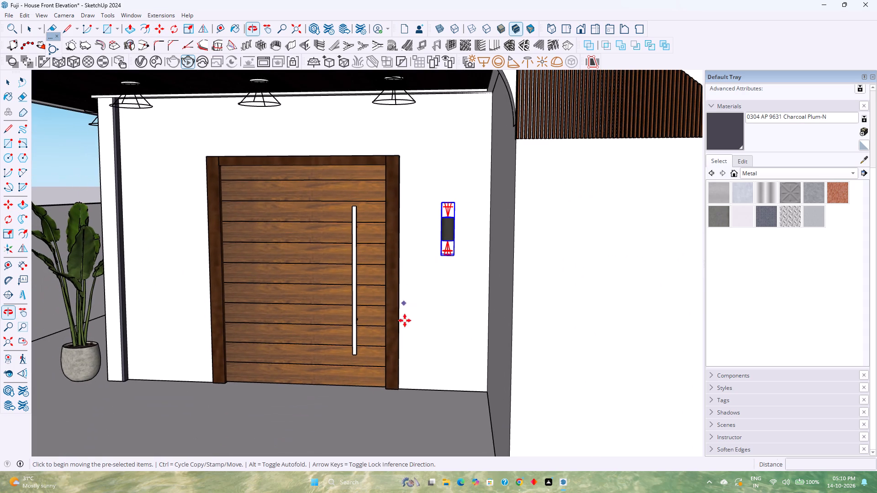
click(402, 390)
scroll(400, 350, down, 4)
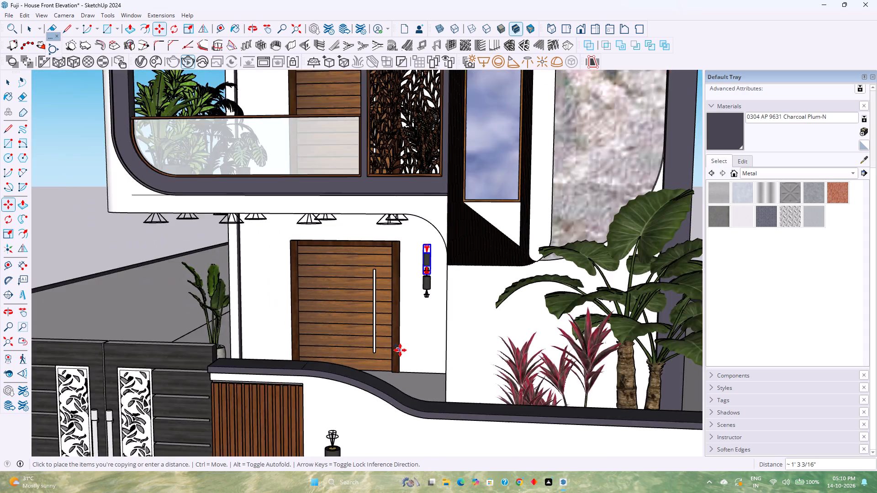
scroll(400, 350, down, 6)
shift+middle_drag(400, 350, 427, 472)
middle_drag(407, 366, 537, 429)
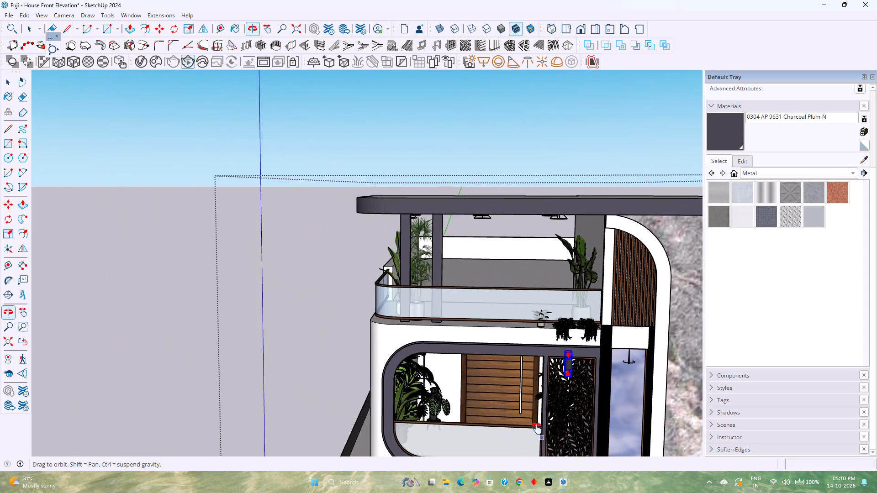
middle_drag(537, 429, 455, 380)
shift+middle_click(455, 380)
shift+middle_click(455, 380)
shift+scroll(452, 380, up, 1)
middle_drag(452, 380, 605, 423)
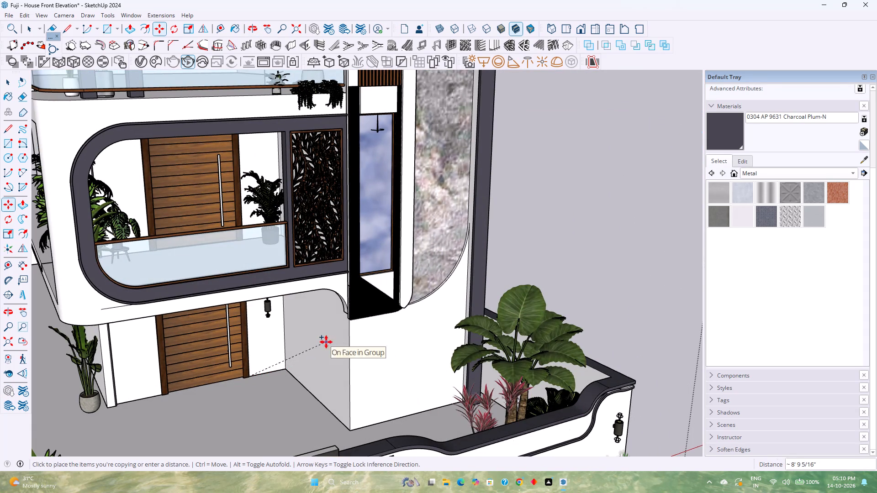
key(Up)
scroll(190, 243, up, 3)
middle_drag(206, 235, 265, 273)
click(202, 220)
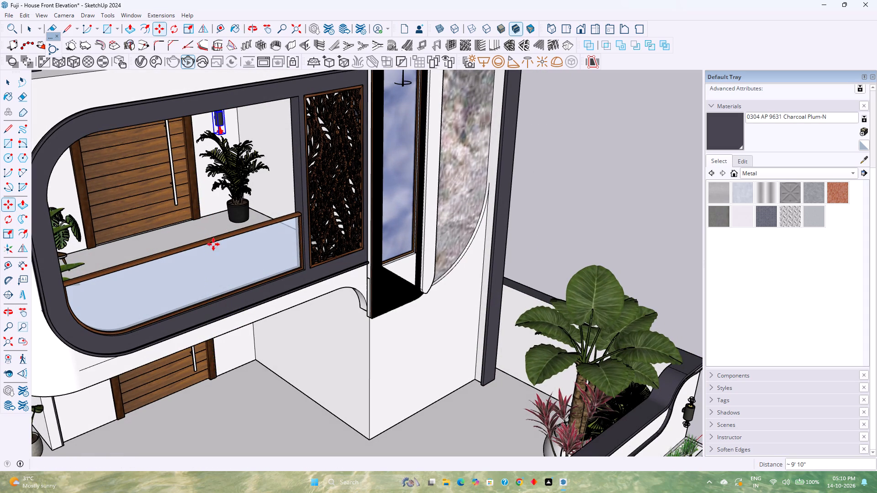
key(space)
scroll(219, 258, down, 4)
key(Escape)
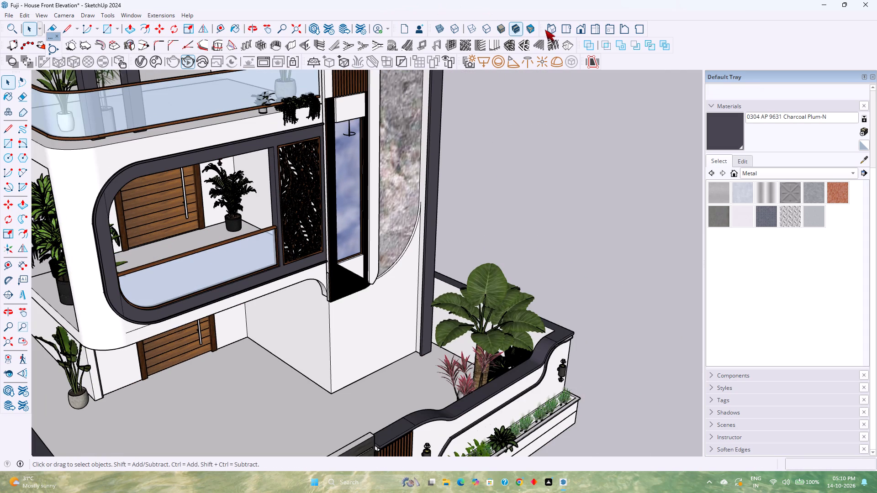
Switch to the front view and examine the wall lights across the whole house elevation.
click(583, 27)
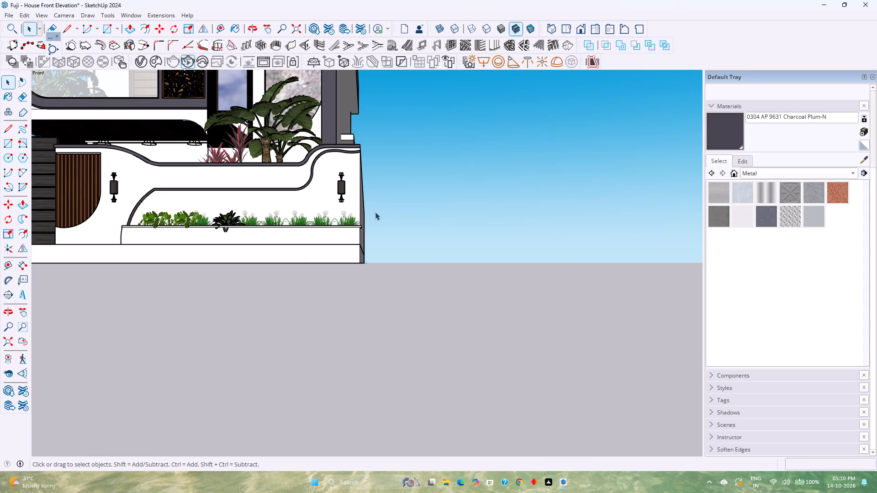
scroll(295, 257, down, 5)
shift+middle_drag(292, 254, 391, 384)
middle_drag(365, 306, 396, 323)
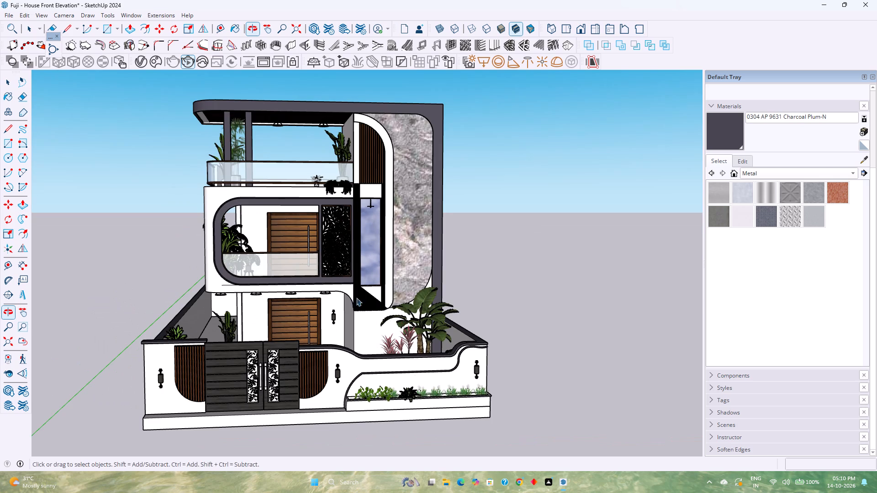
scroll(349, 294, up, 2)
shift+middle_drag(361, 318, 344, 313)
shift+middle_click(344, 313)
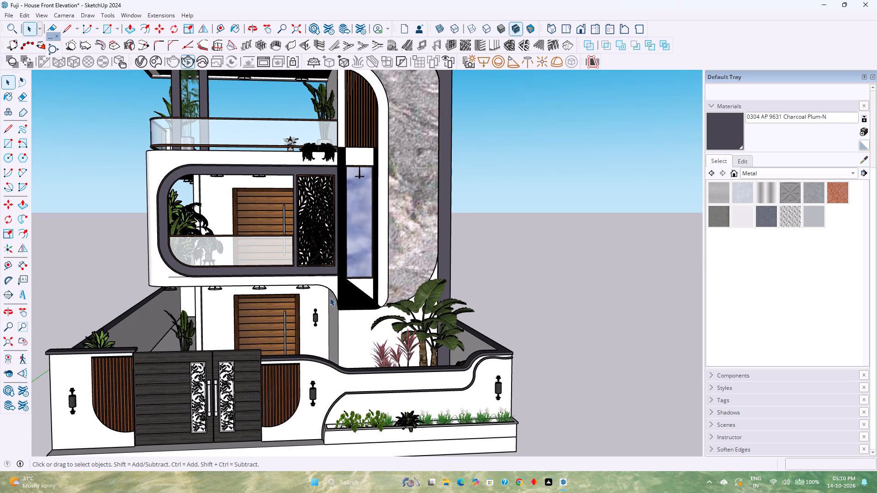
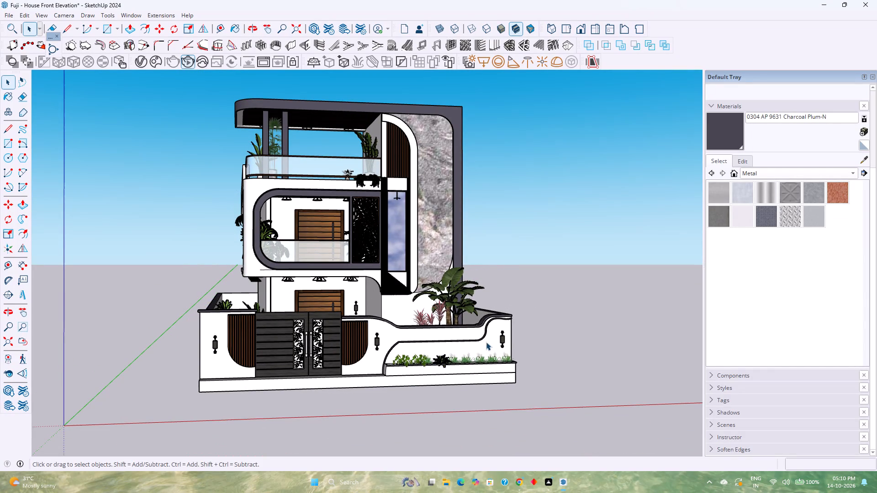
Inside the boundary-wall group, copy the wall's end vertical edge 1'11" along the red axis, past the wall light.
scroll(491, 337, up, 6)
middle_drag(492, 337, 450, 385)
double_click(501, 359)
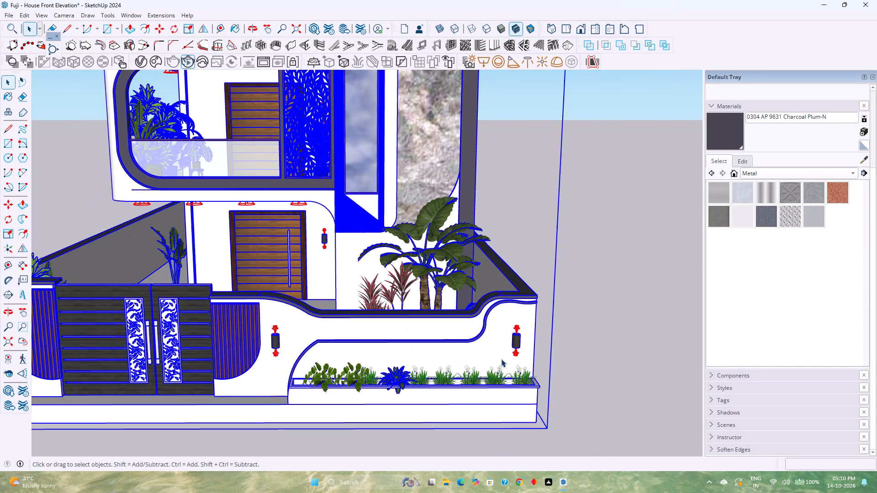
scroll(501, 359, up, 3)
click(499, 349)
scroll(499, 349, up, 7)
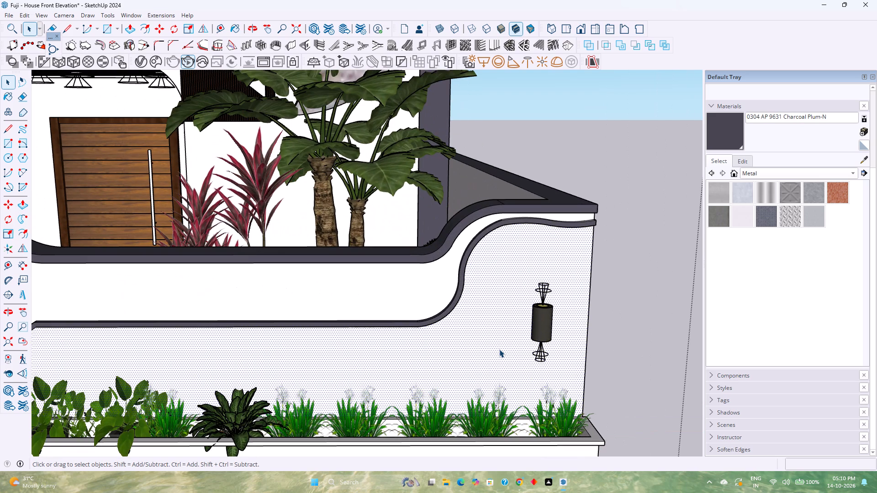
middle_drag(499, 349, 450, 347)
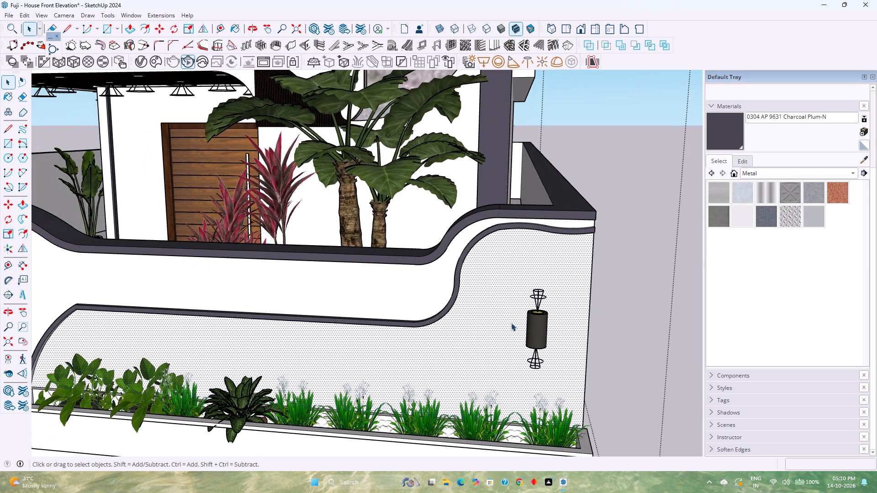
scroll(519, 324, up, 1)
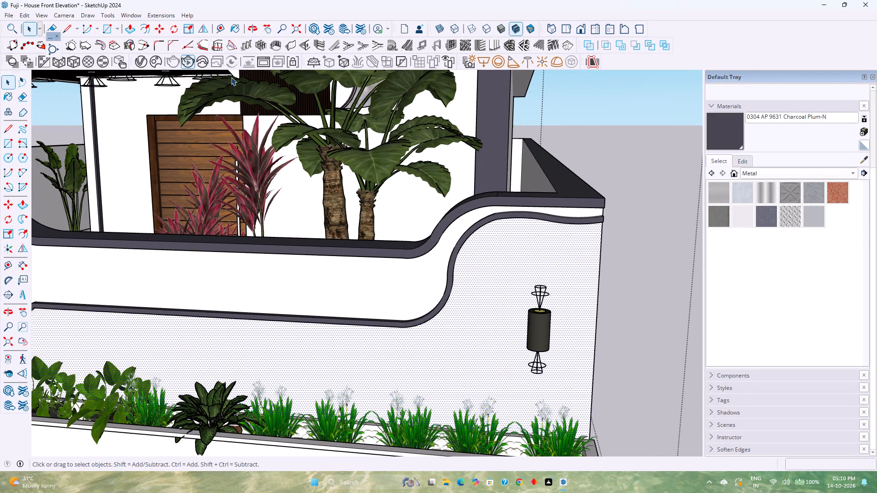
click(596, 320)
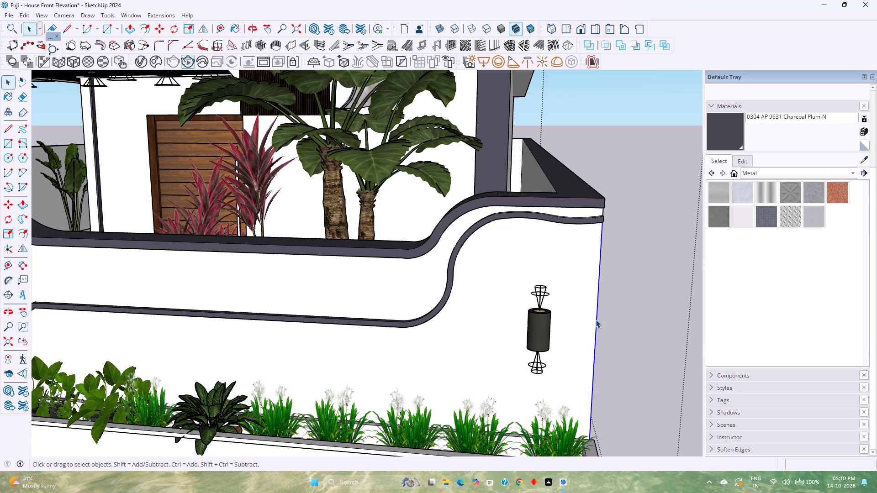
key(m)
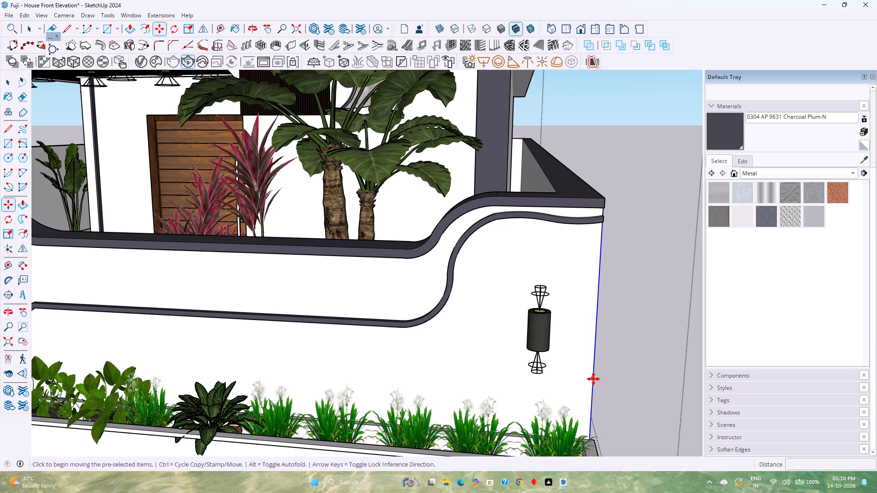
click(593, 379)
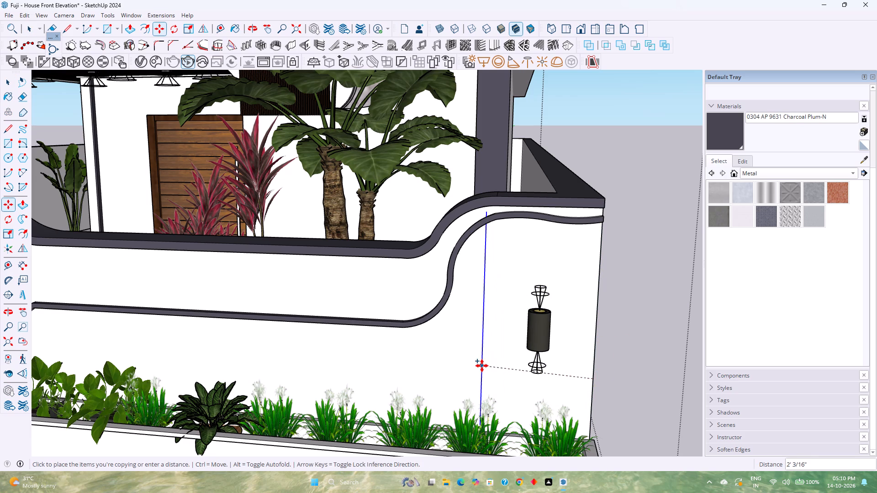
key(Left)
key(Right)
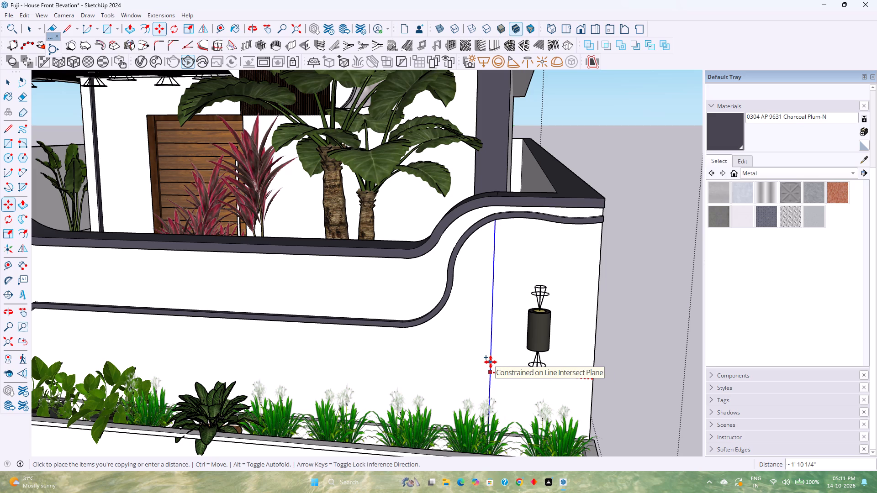
text(1'11)
key(Return)
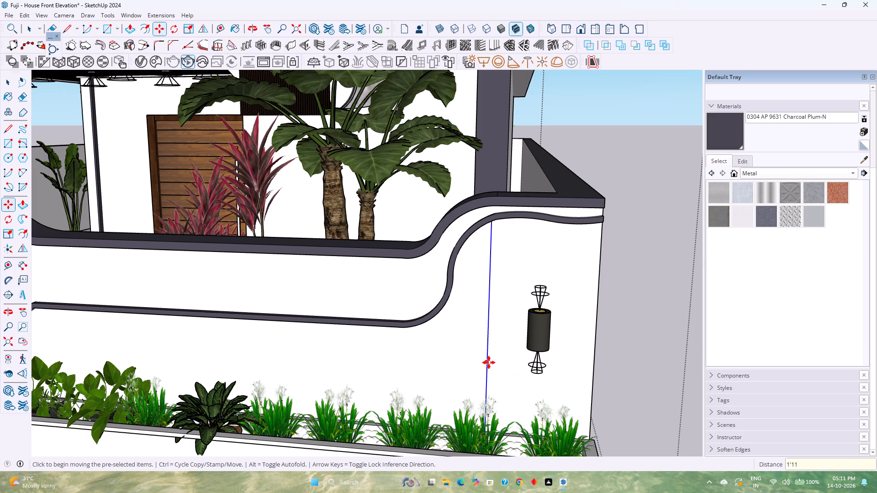
Copy that vertical line another 1'2" along the red axis to outline a strip on the wall face.
click(486, 369)
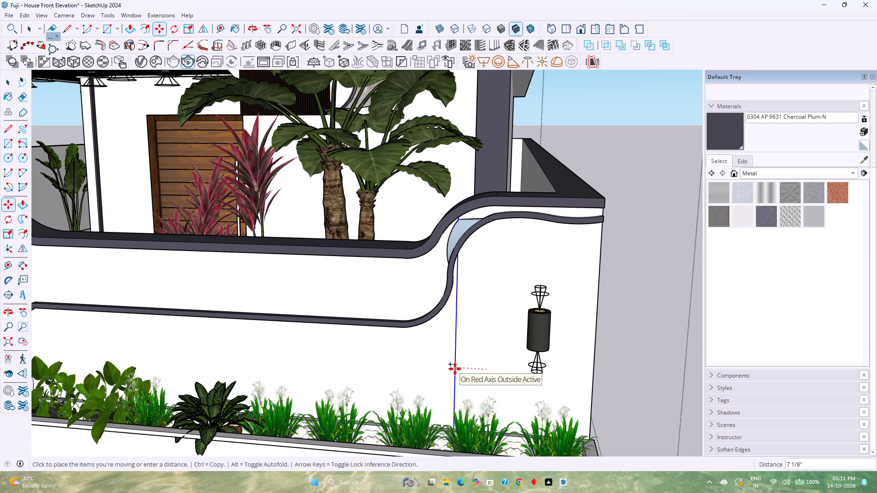
scroll(457, 367, up, 6)
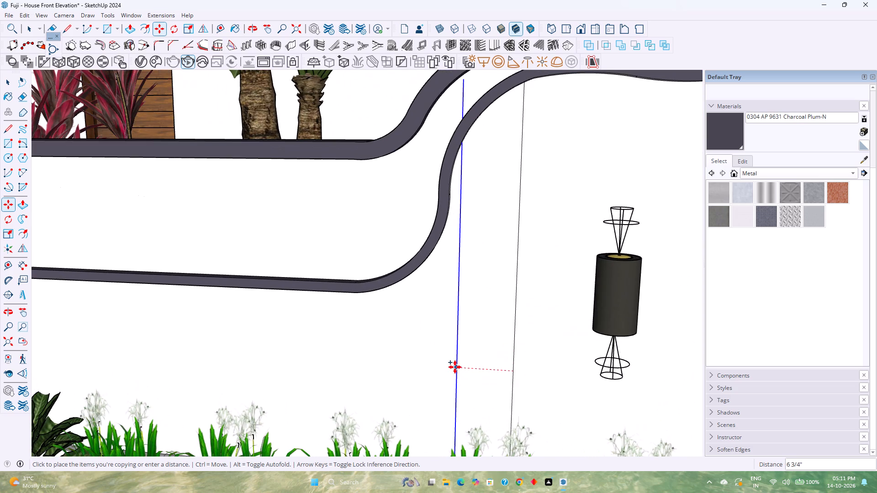
scroll(454, 365, down, 4)
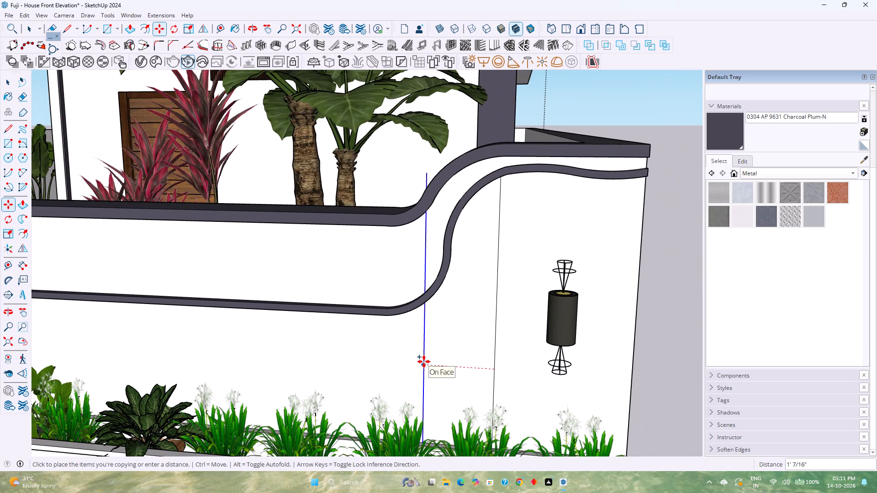
text(1'2)
key(shift+quotedbl)
key(Return)
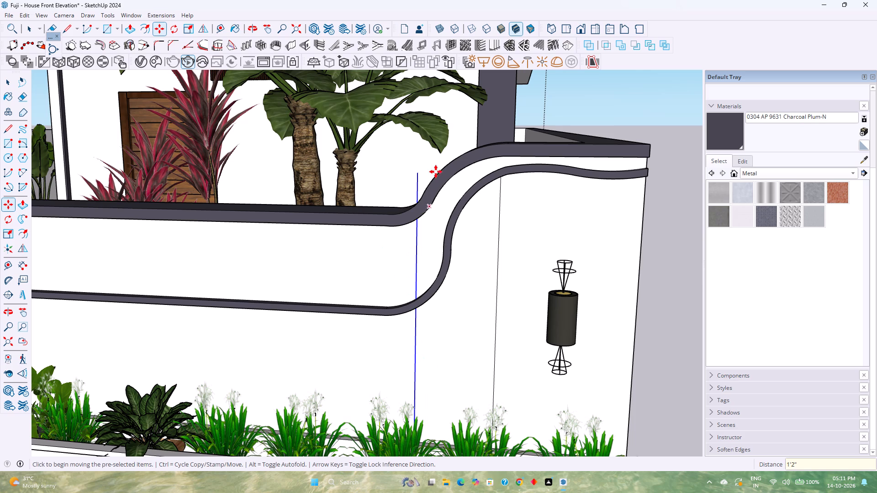
key(Escape)
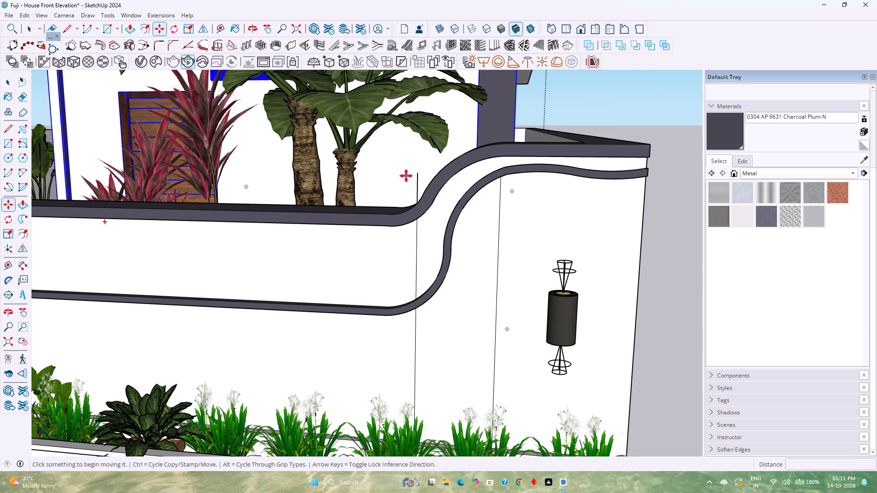
Erase the second line's excess pieces above the wall coping and between the coping and the curved band.
key(e)
click(417, 184)
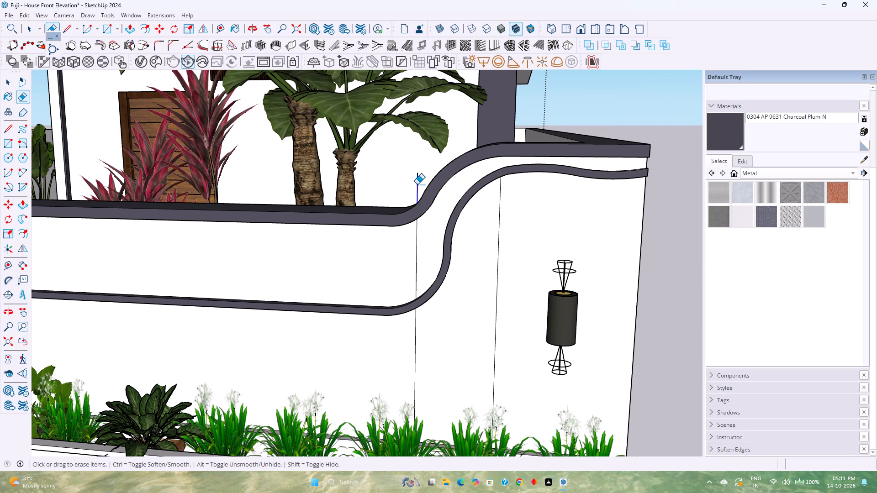
middle_drag(428, 191, 520, 217)
scroll(349, 157, up, 2)
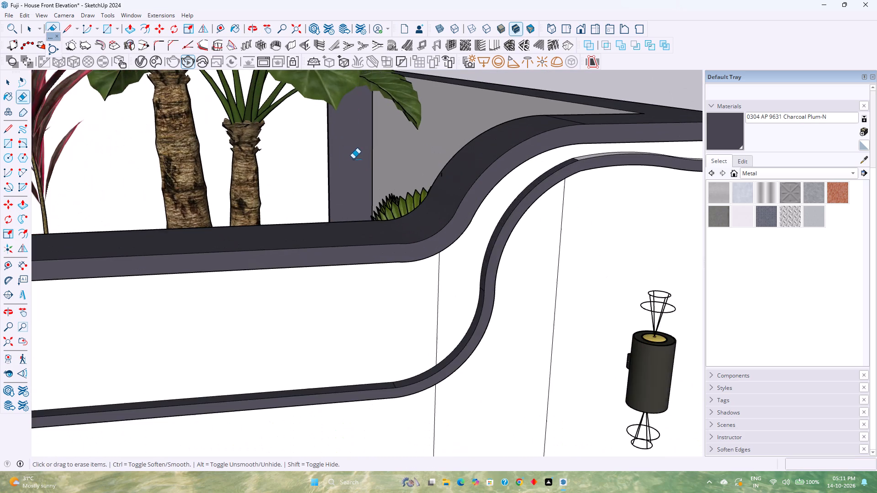
middle_drag(423, 176, 396, 158)
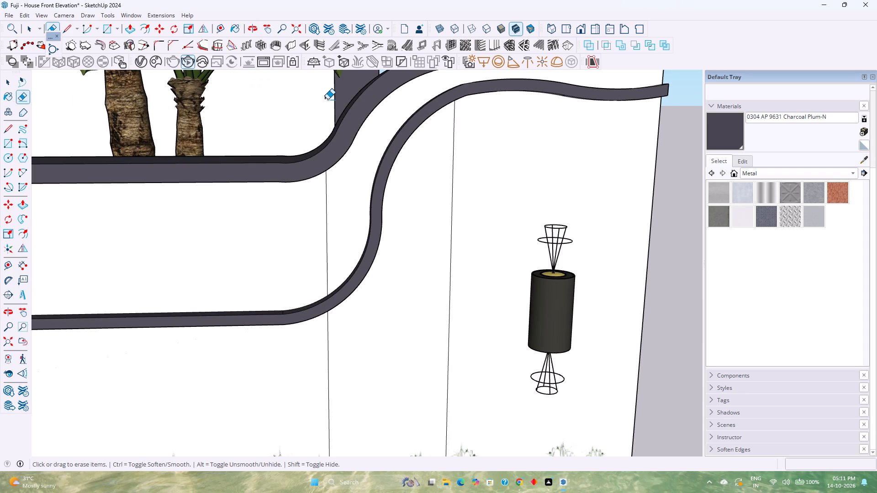
scroll(328, 100, up, 4)
click(306, 84)
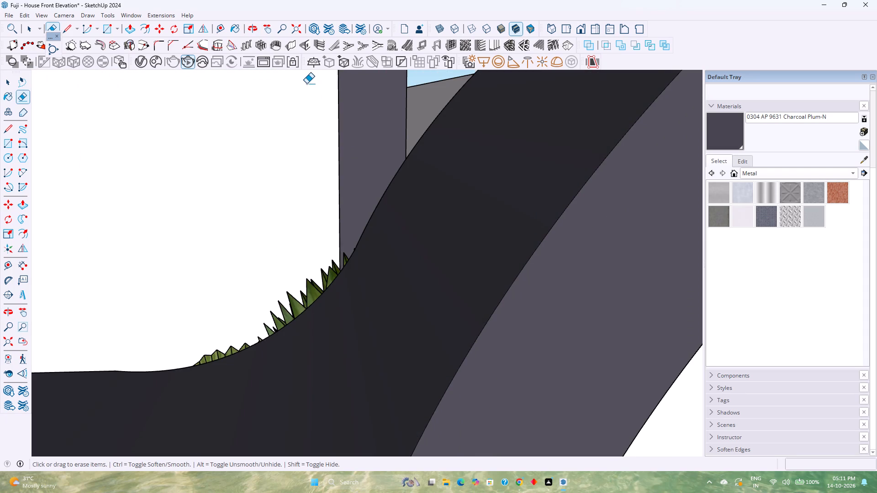
scroll(306, 84, down, 4)
click(306, 181)
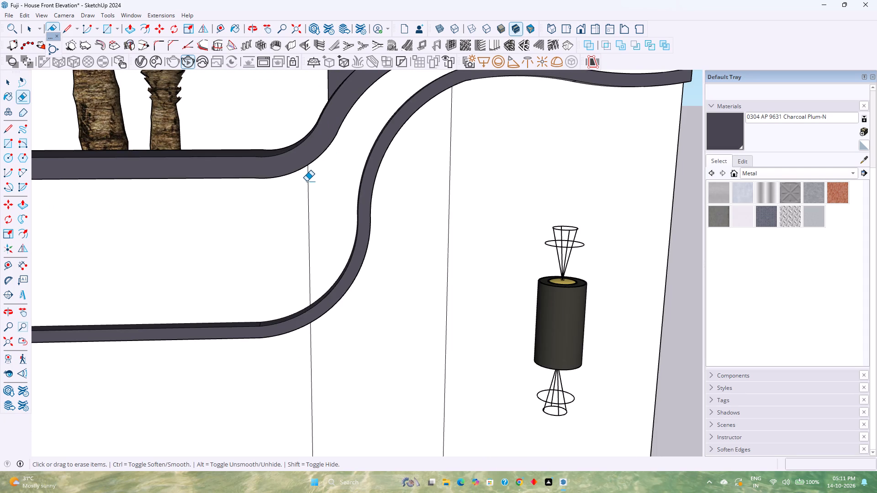
key(ctrl+z)
scroll(306, 181, down, 1)
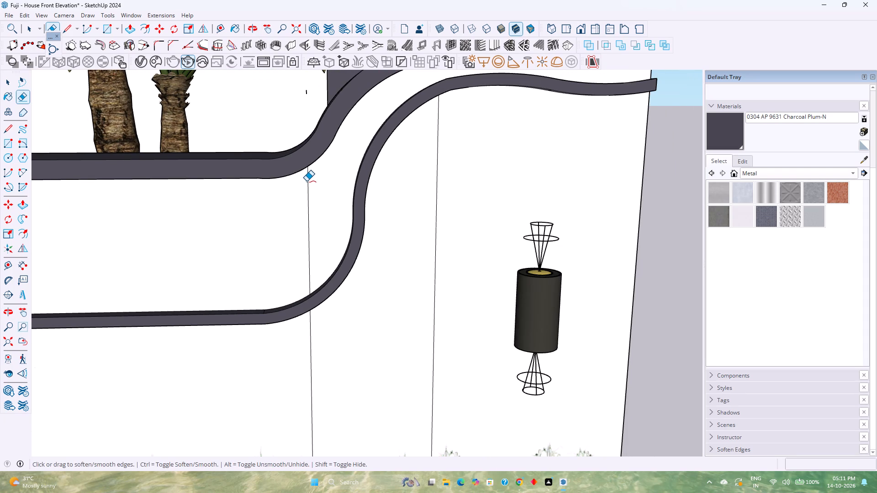
key(ctrl+y)
scroll(307, 194, up, 3)
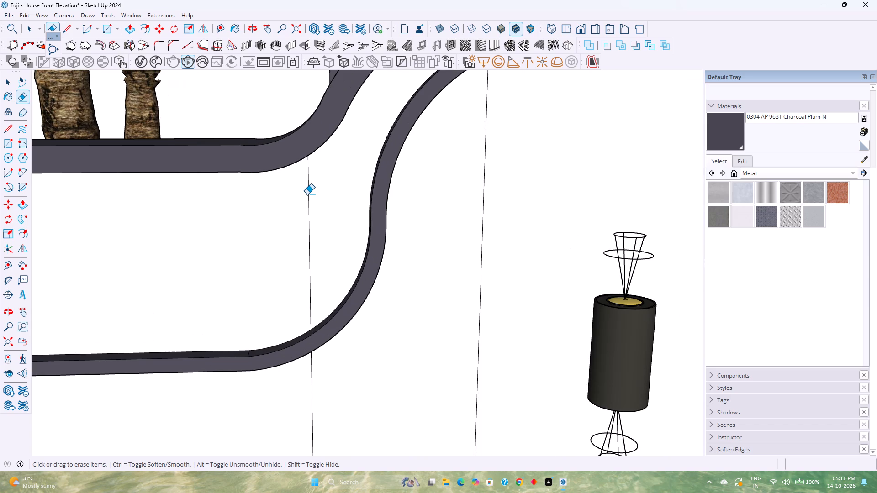
drag(307, 194, 311, 191)
scroll(311, 191, down, 10)
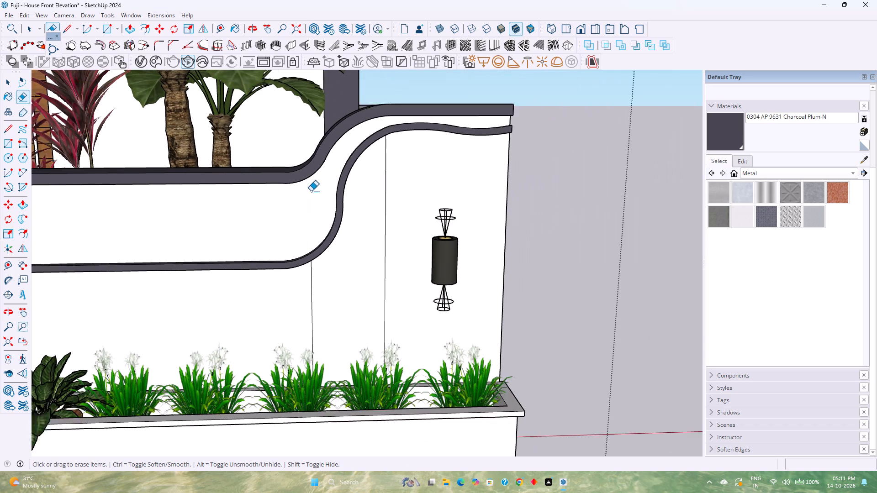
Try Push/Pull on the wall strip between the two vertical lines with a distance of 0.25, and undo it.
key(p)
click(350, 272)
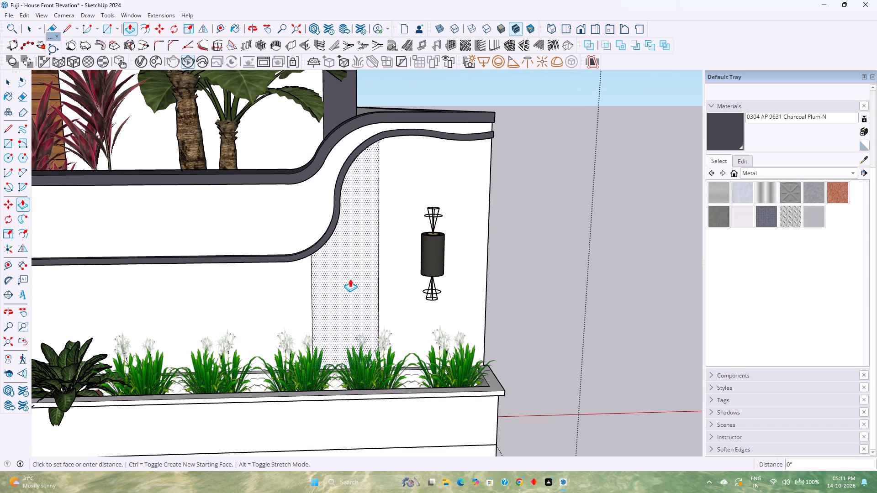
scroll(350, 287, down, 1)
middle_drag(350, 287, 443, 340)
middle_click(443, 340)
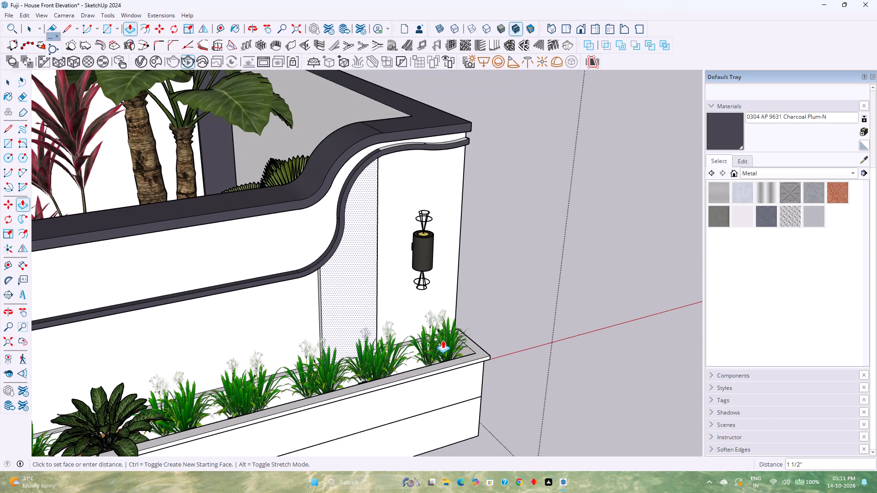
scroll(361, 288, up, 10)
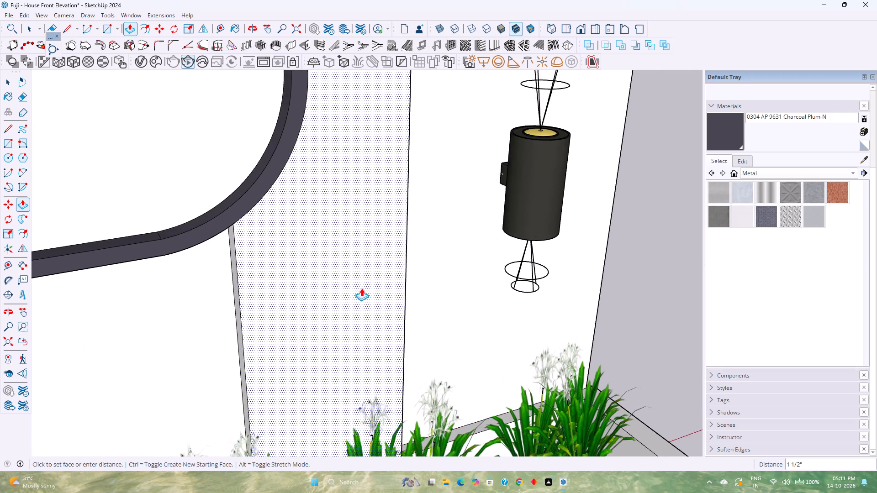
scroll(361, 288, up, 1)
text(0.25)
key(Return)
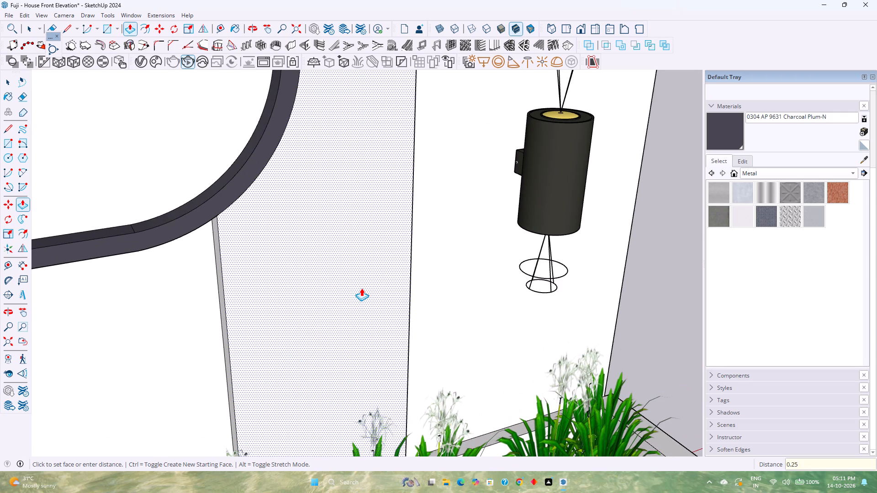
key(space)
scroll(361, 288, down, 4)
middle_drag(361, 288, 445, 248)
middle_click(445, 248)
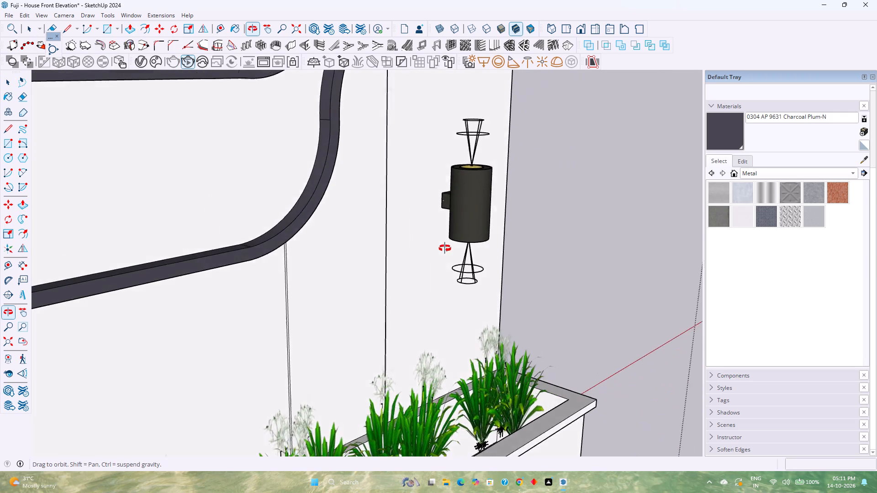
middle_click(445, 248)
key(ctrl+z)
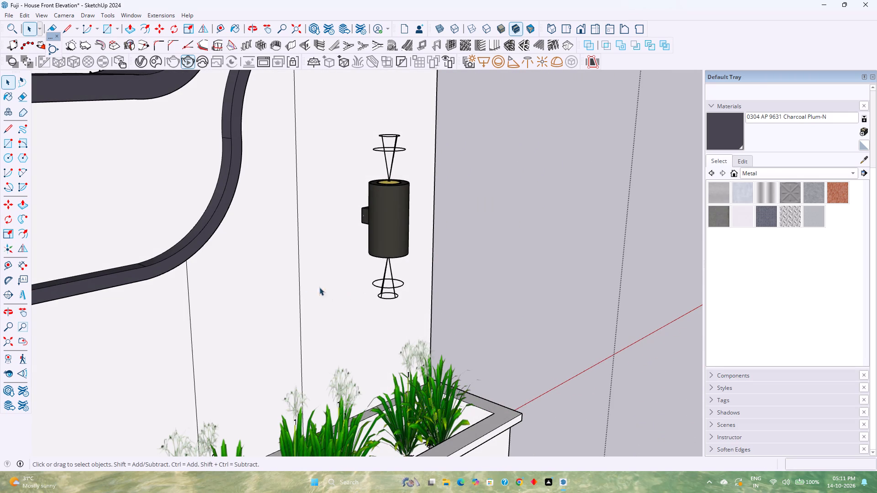
Paint the strip between the two vertical lines with Formica Speckled Grey from the Synthetic Surfaces collection.
click(757, 172)
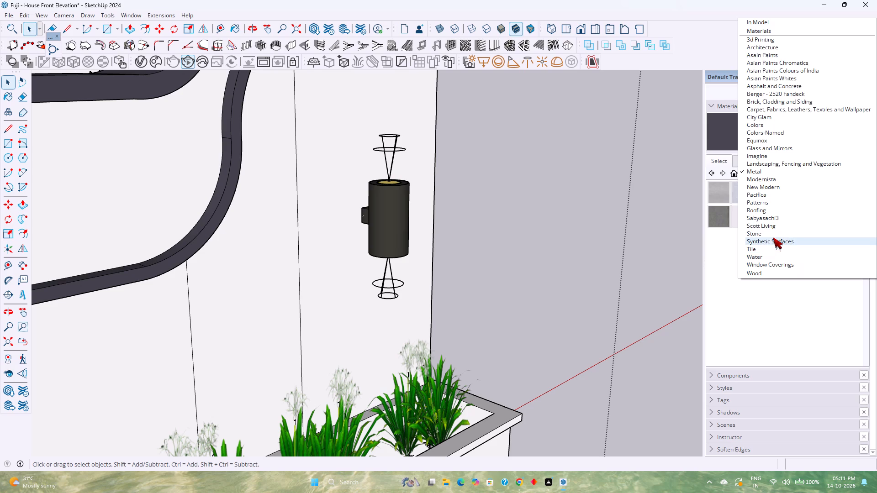
click(773, 237)
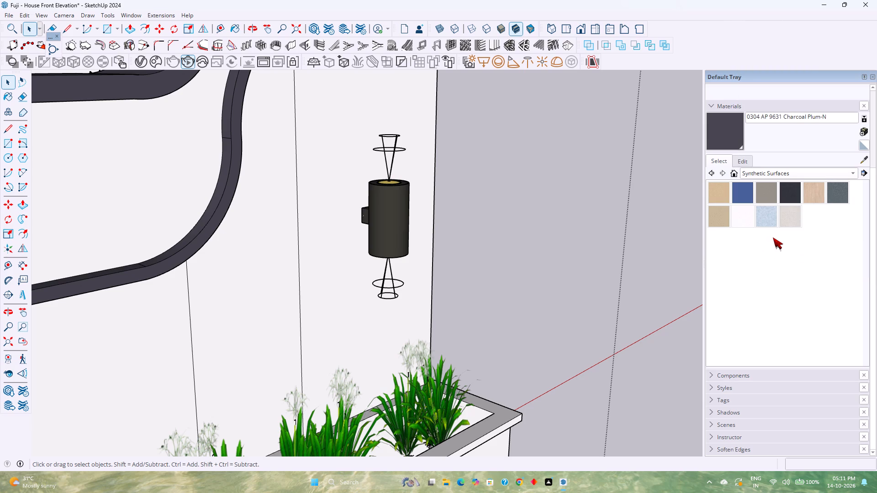
click(836, 192)
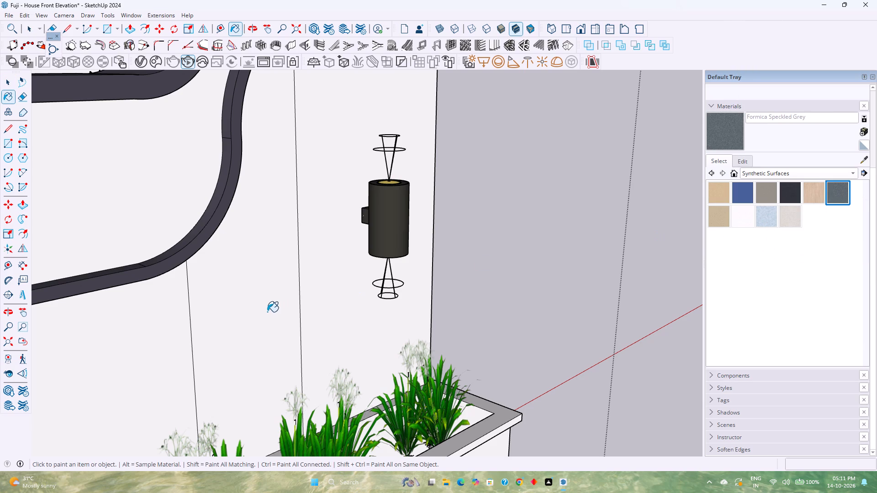
click(267, 312)
Pull the grey strip outward from the boundary wall by 0.5.
key(p)
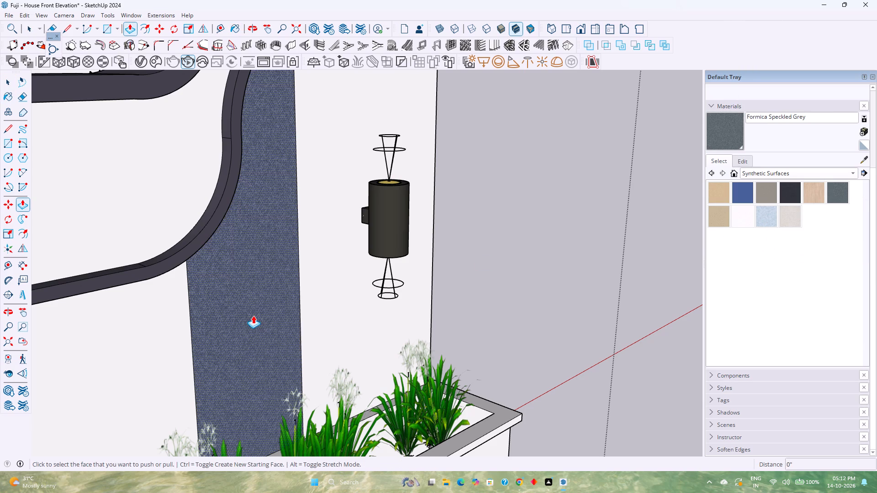
click(253, 315)
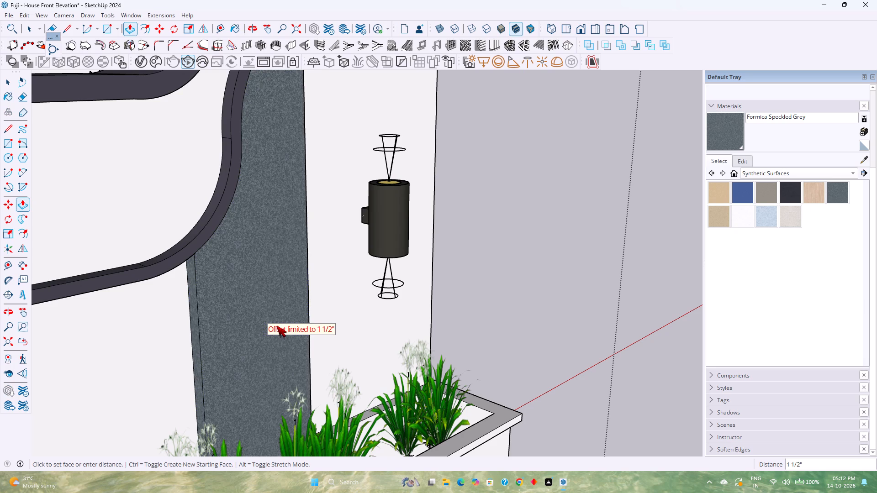
text(0.5)
key(Return)
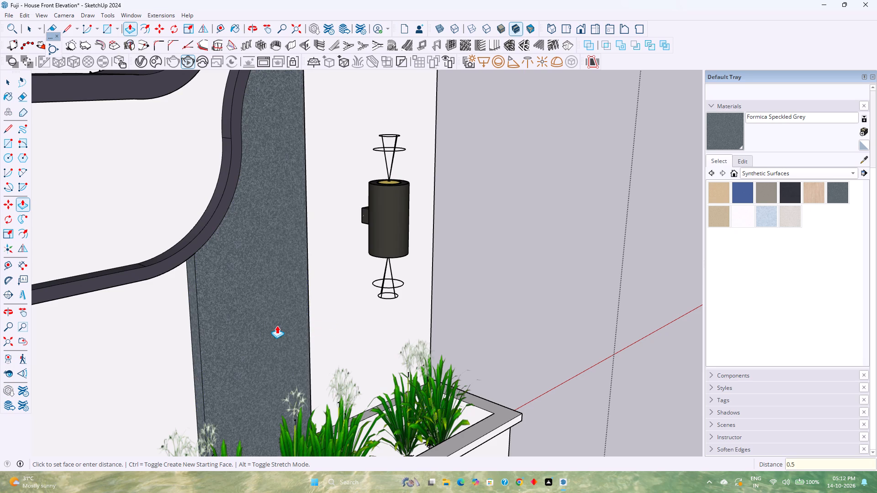
key(space)
scroll(260, 329, down, 6)
middle_drag(312, 334, 259, 346)
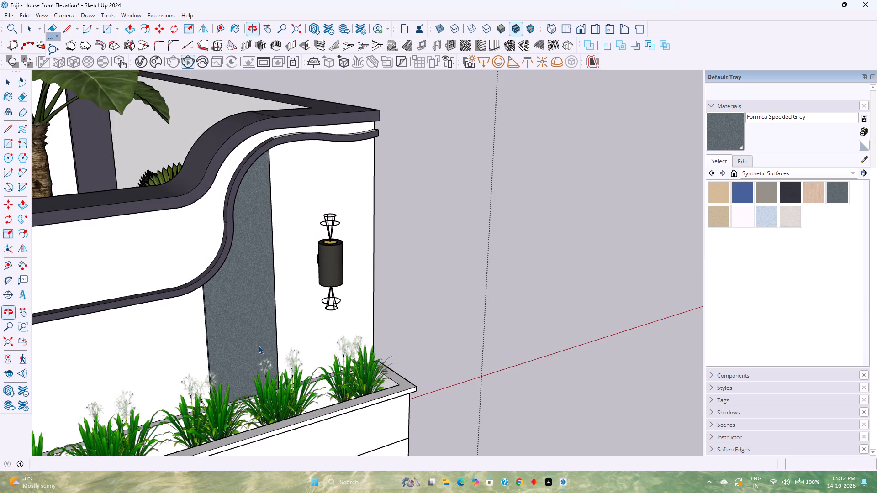
Switch to the standard Front view and examine the whole house elevation, including the grey strip on the boundary wall.
scroll(261, 343, down, 6)
click(582, 31)
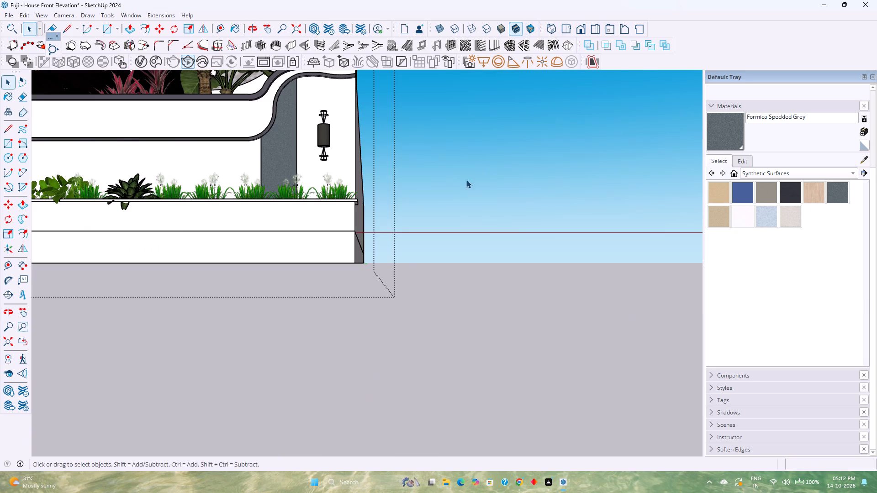
scroll(428, 198, down, 4)
key(Escape)
scroll(412, 224, down, 3)
shift+middle_drag(411, 224, 437, 249)
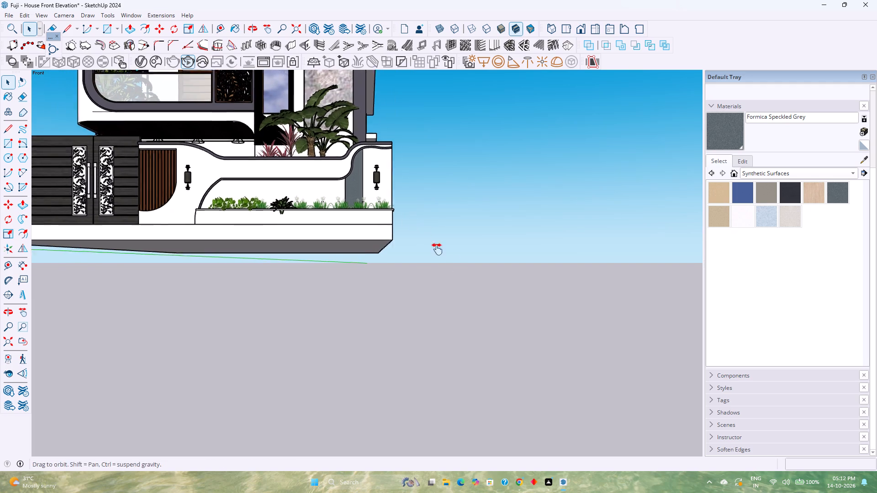
shift+middle_drag(437, 249, 488, 308)
shift+middle_click(488, 308)
shift+scroll(488, 308, down, 1)
scroll(447, 281, down, 4)
shift+middle_drag(396, 264, 454, 356)
shift+middle_click(454, 356)
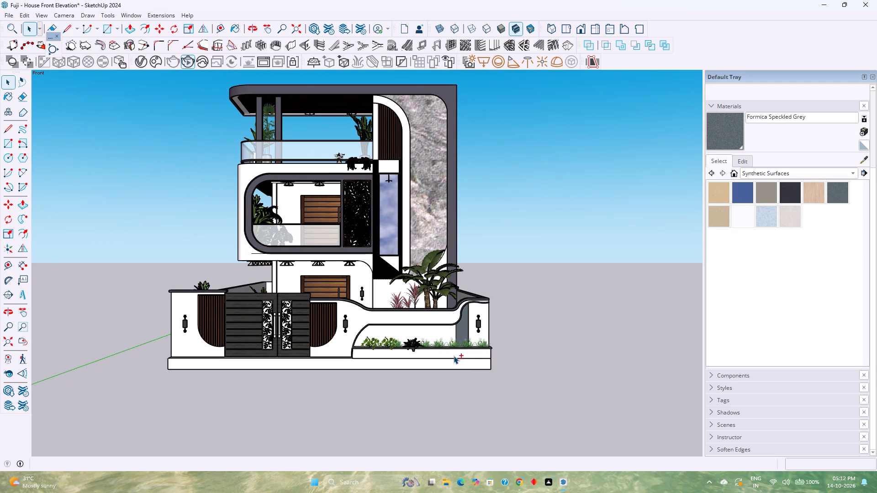
scroll(433, 316, down, 5)
scroll(433, 316, up, 3)
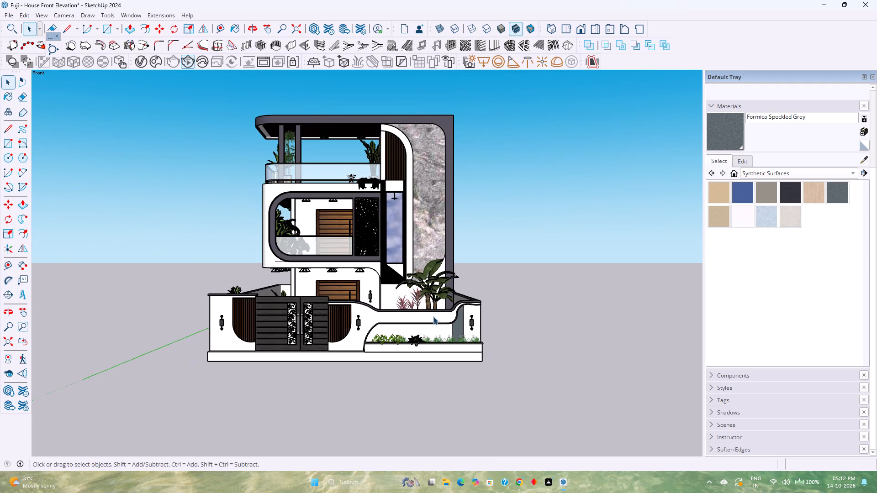
Save the house front elevation model under its existing file name.
key(ctrl+s)
scroll(330, 308, up, 6)
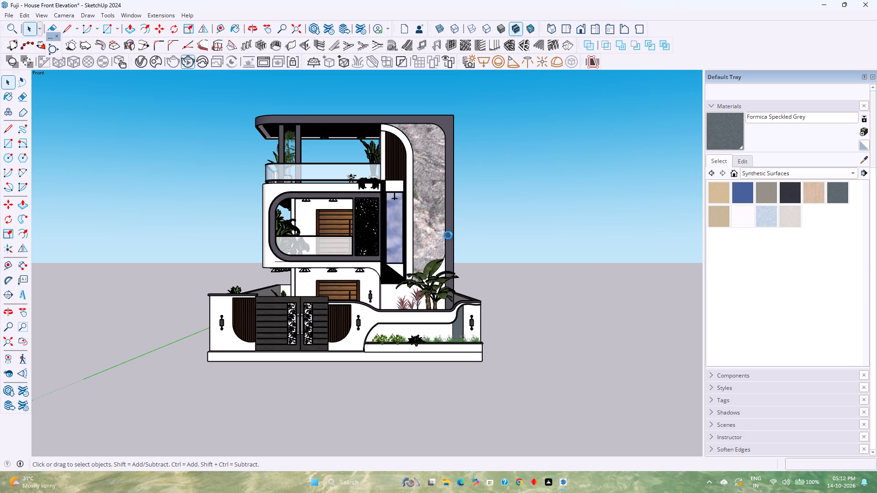
click(443, 234)
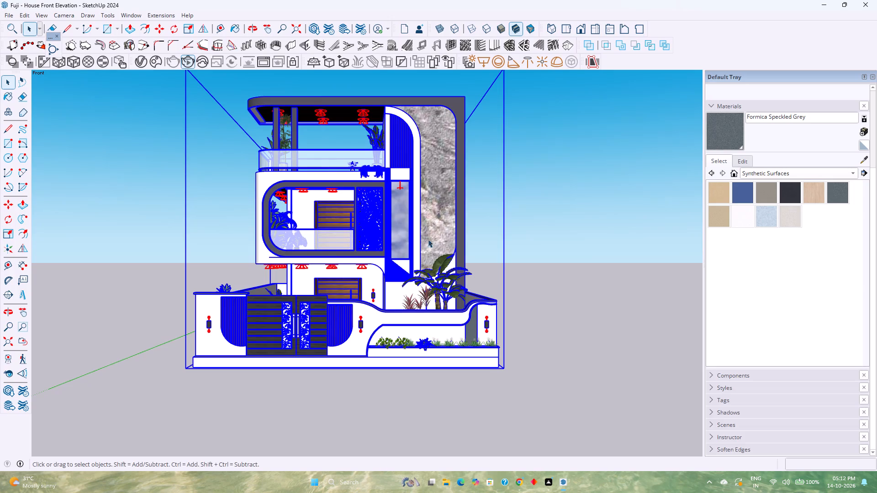
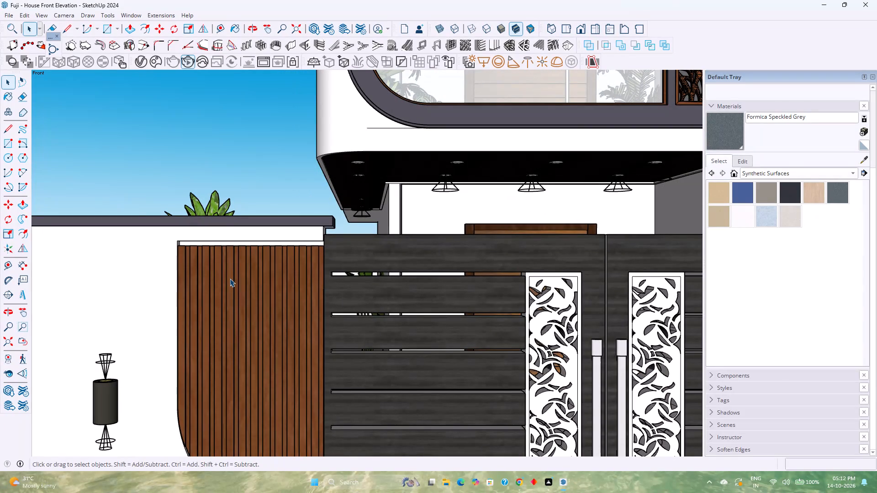
Open the boundary wall group for editing and select the narrow underside face above the wooden slats beside the gate.
scroll(251, 232, up, 3)
scroll(288, 255, up, 2)
middle_drag(288, 255, 166, 240)
middle_click(166, 240)
scroll(307, 232, up, 12)
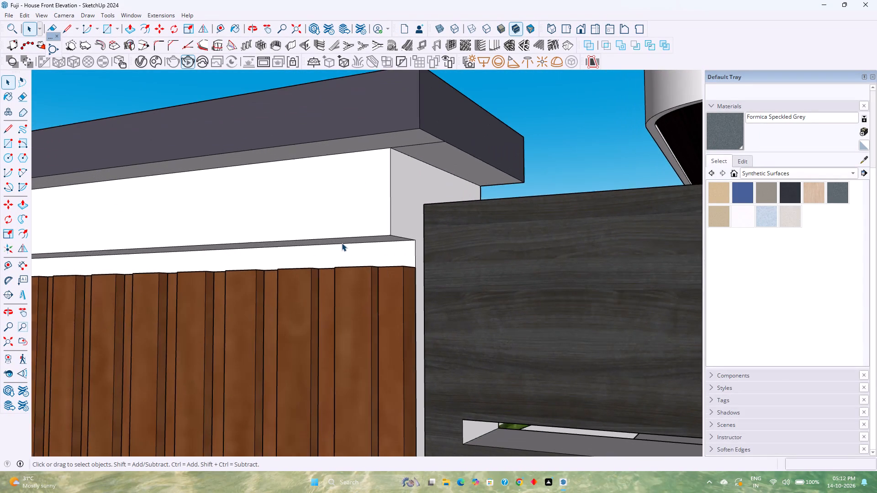
middle_drag(342, 243, 293, 231)
middle_click(197, 230)
scroll(202, 225, down, 4)
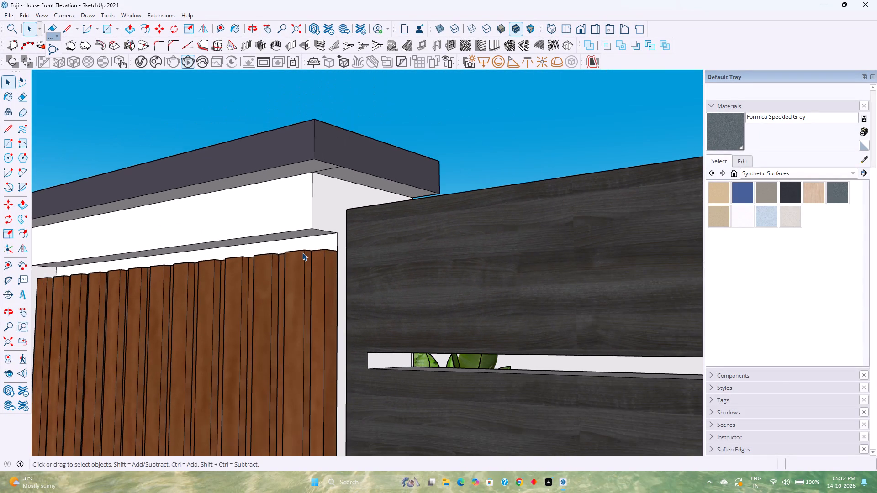
middle_drag(302, 252, 268, 245)
middle_click(268, 245)
scroll(308, 226, up, 11)
double_click(292, 246)
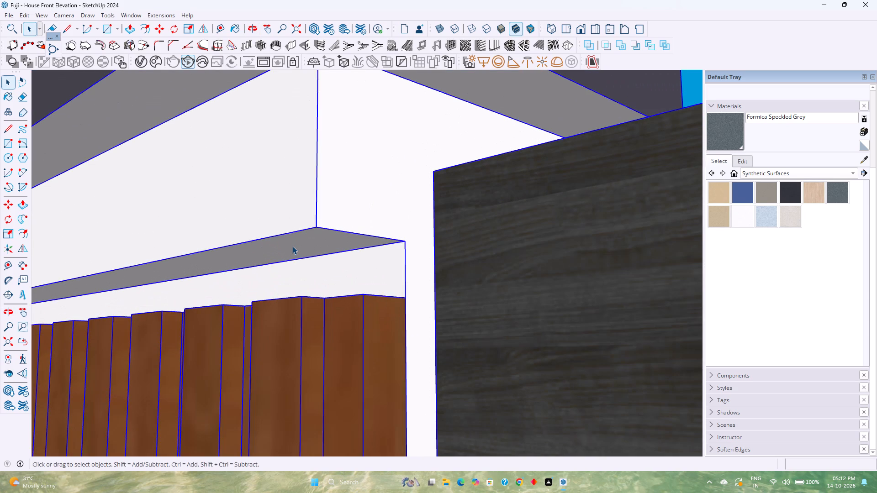
double_click(292, 246)
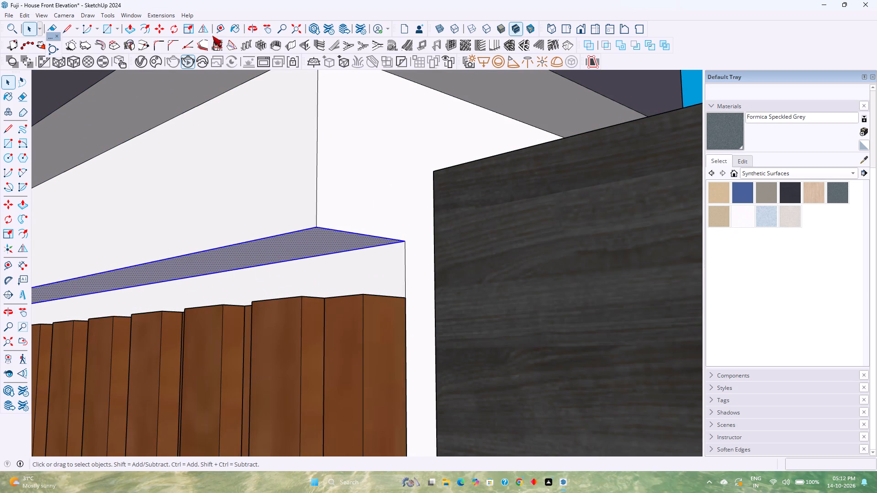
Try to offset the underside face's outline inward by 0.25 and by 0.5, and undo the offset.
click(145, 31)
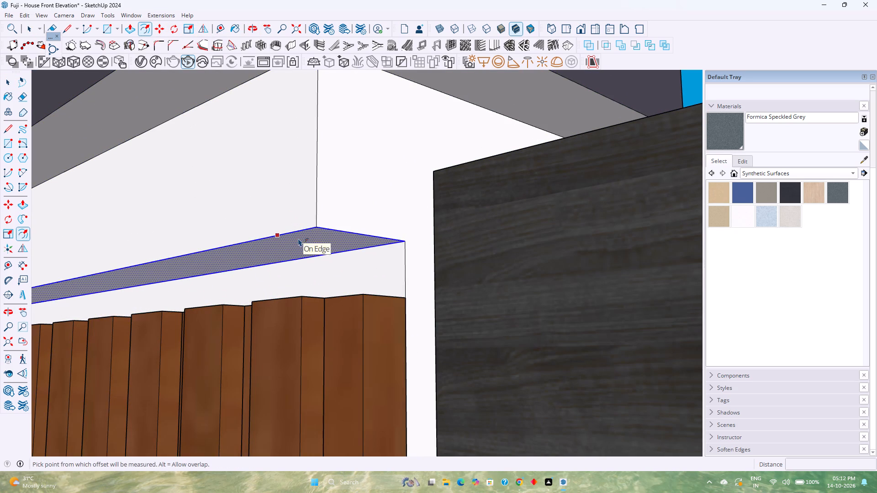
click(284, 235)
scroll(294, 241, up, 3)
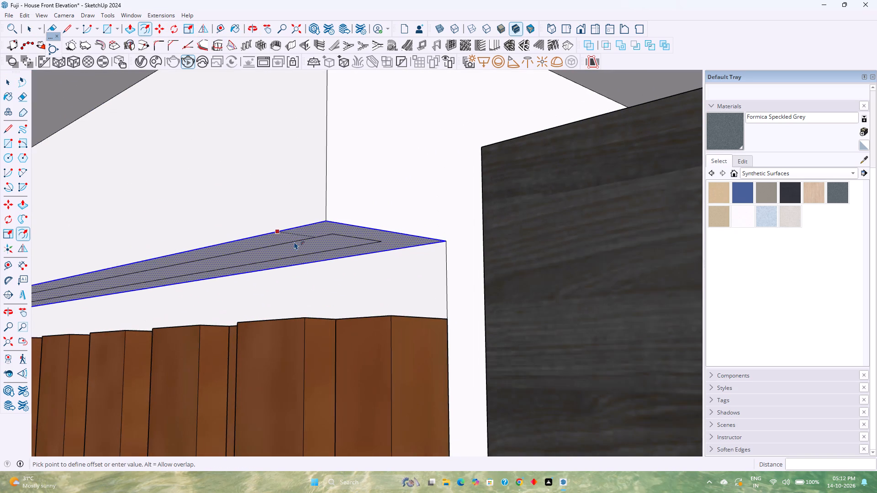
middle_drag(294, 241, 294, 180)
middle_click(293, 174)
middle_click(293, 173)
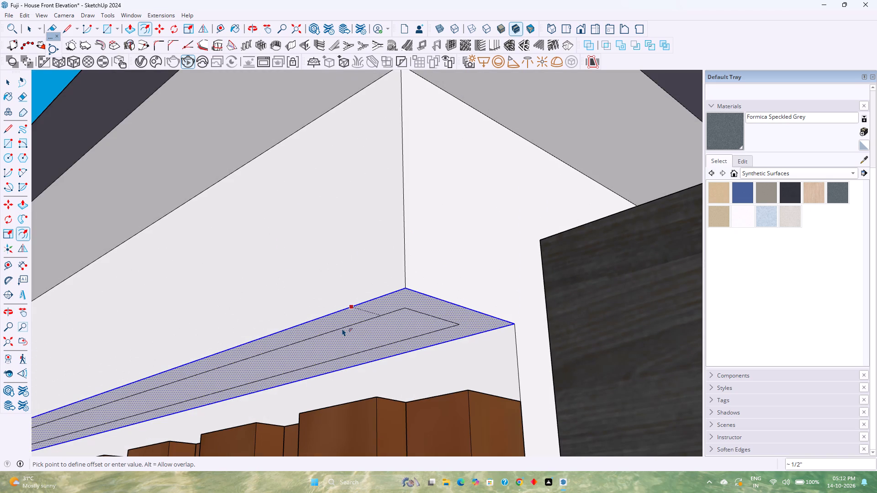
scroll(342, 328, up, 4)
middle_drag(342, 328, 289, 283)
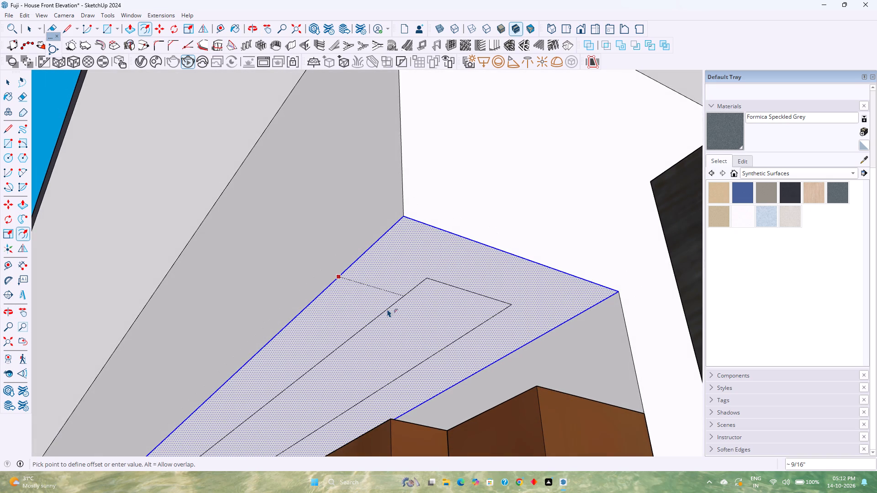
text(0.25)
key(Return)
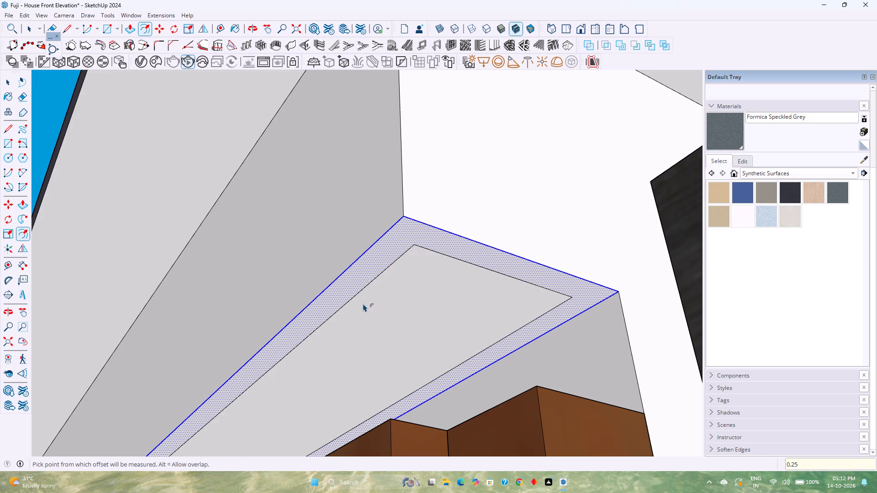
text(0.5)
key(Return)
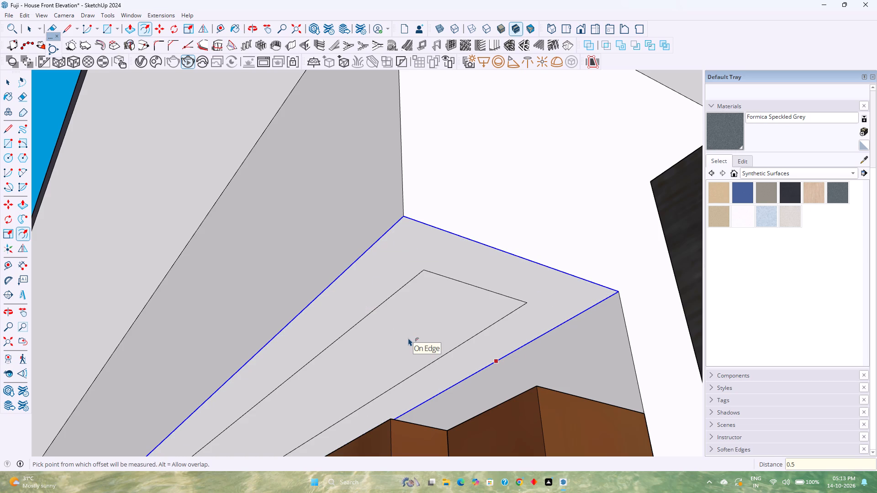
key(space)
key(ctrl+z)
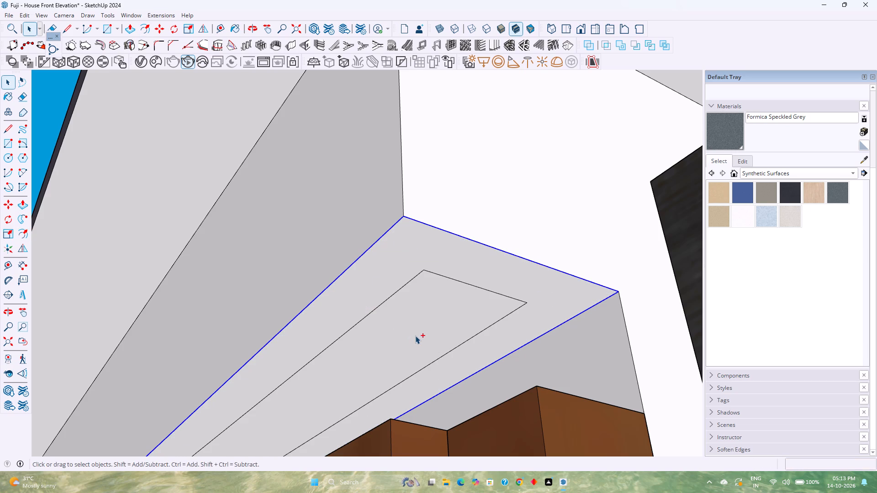
Place two lengthwise guides on the underside face, one 0.25 from its front edge and another 0.5 beyond the first.
scroll(411, 336, down, 3)
middle_drag(411, 336, 419, 306)
middle_click(420, 305)
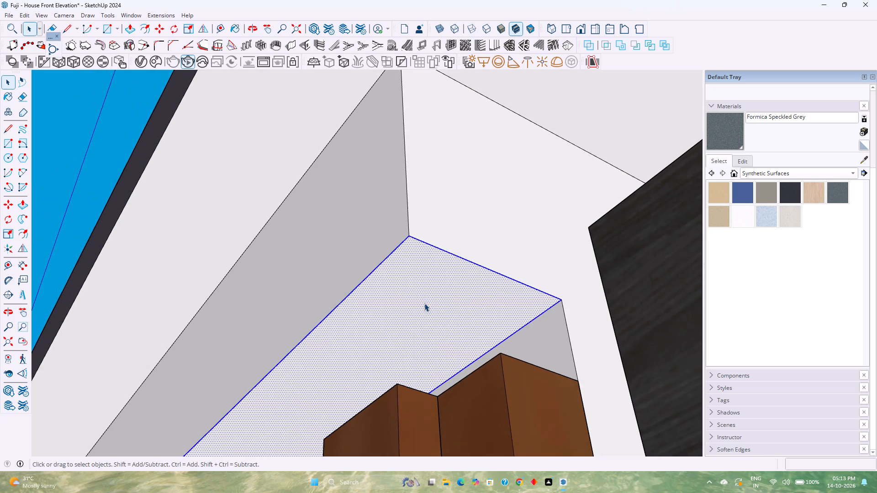
click(215, 28)
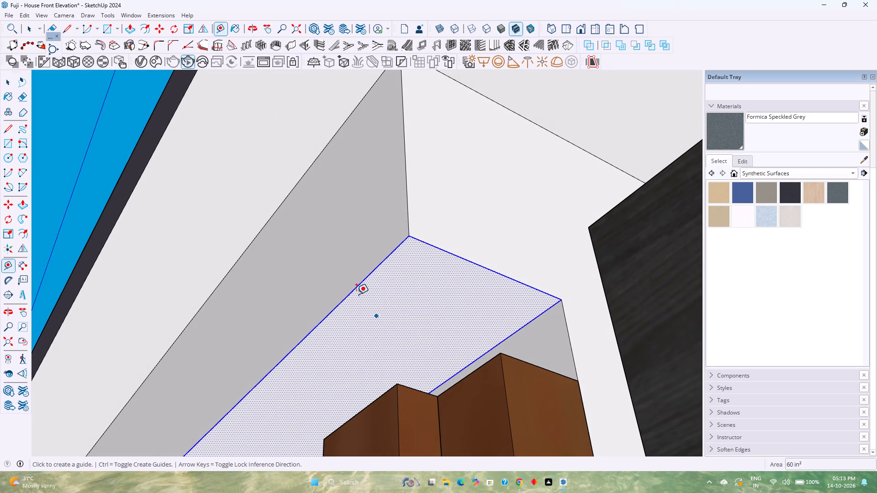
click(353, 288)
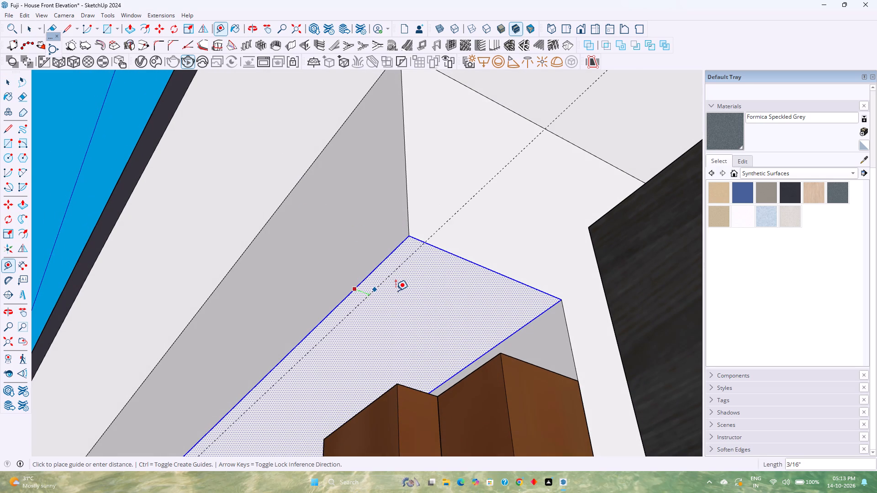
scroll(396, 291, down, 7)
middle_drag(396, 291, 420, 354)
middle_click(420, 354)
scroll(380, 308, up, 3)
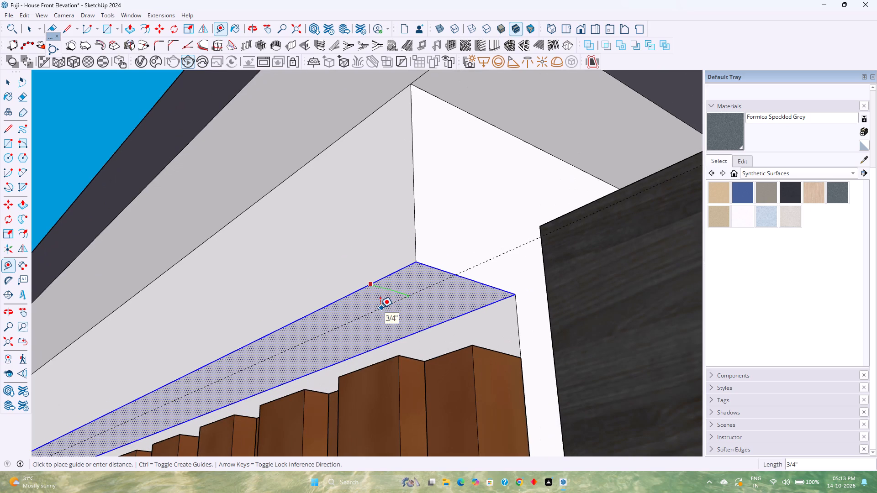
text(0.25)
key(Return)
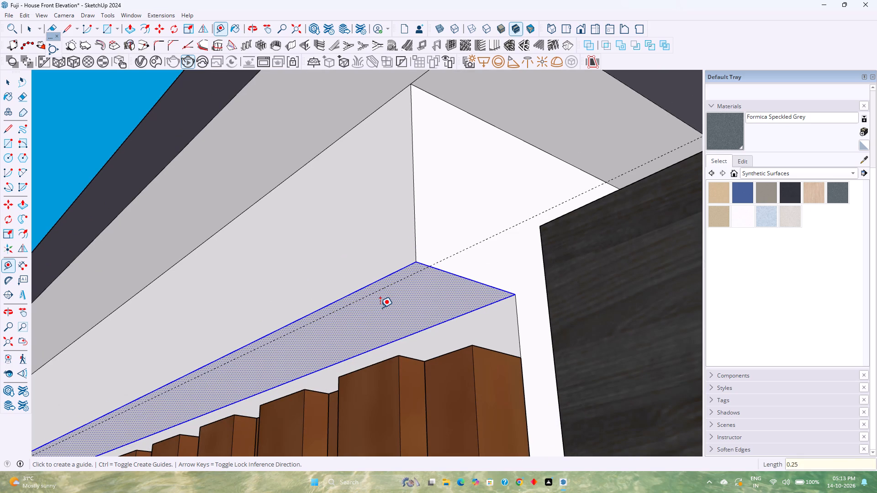
scroll(380, 308, up, 8)
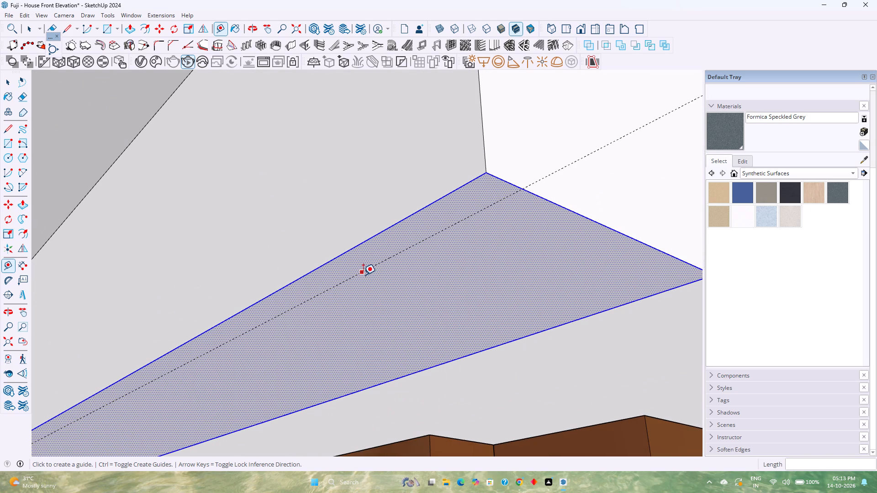
click(363, 275)
text(0.5)
key(Return)
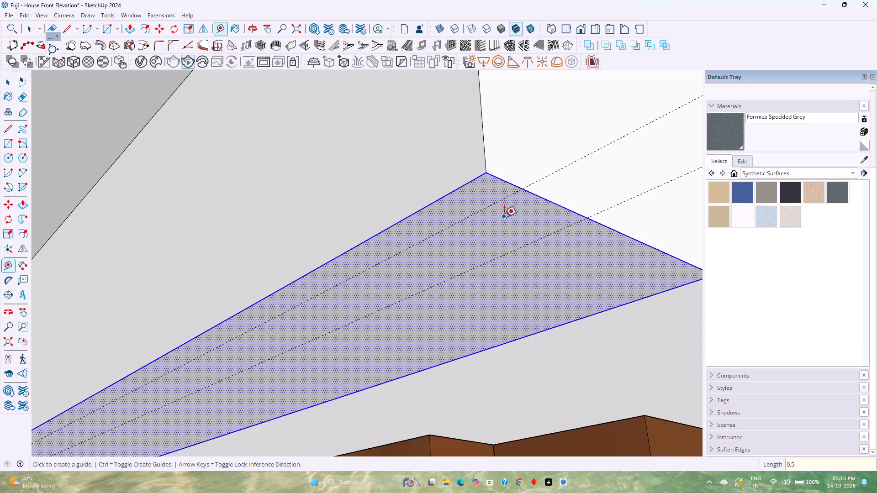
Place a crosswise guide 0.25 in from each short end of the underside face.
click(537, 197)
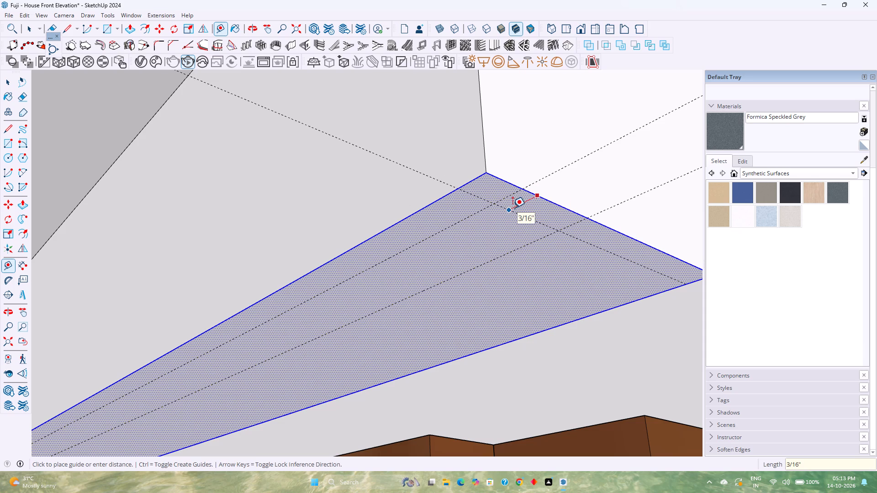
text(0.25)
key(Return)
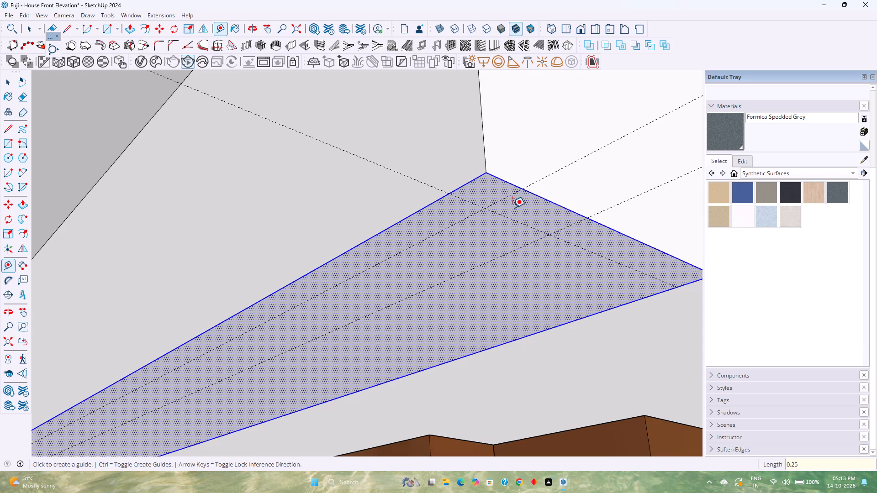
scroll(467, 231, down, 13)
shift+middle_drag(337, 310, 635, 240)
shift+middle_click(664, 236)
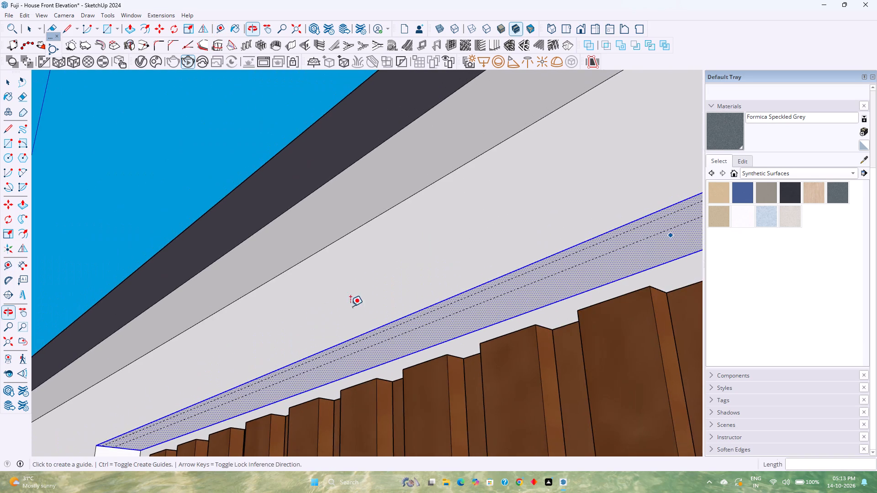
shift+middle_drag(269, 331, 378, 251)
scroll(208, 373, up, 14)
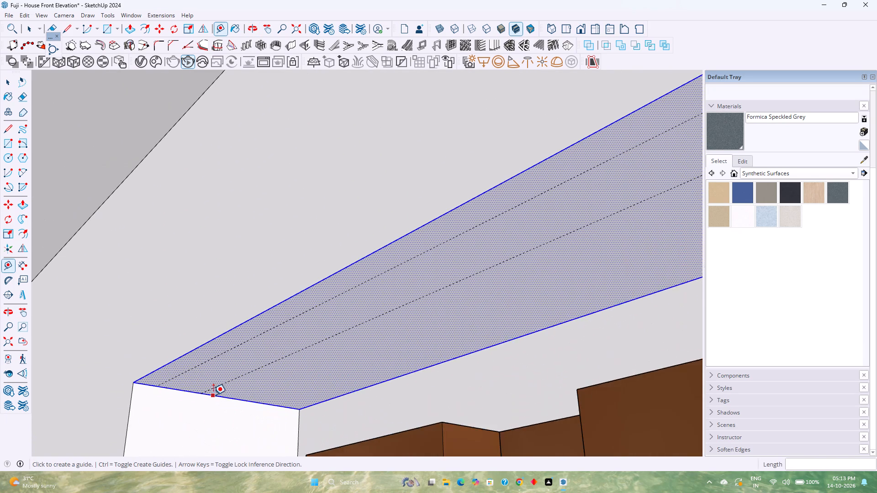
scroll(213, 395, up, 3)
click(172, 391)
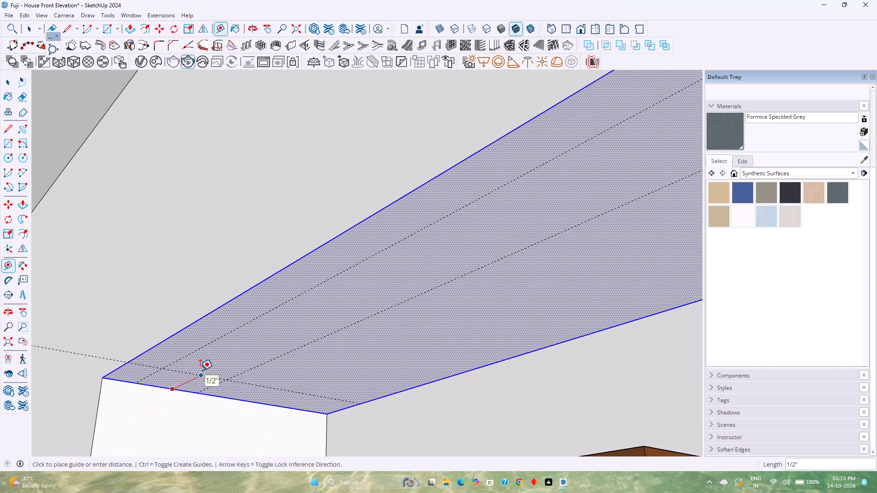
text(0.25)
key(Return)
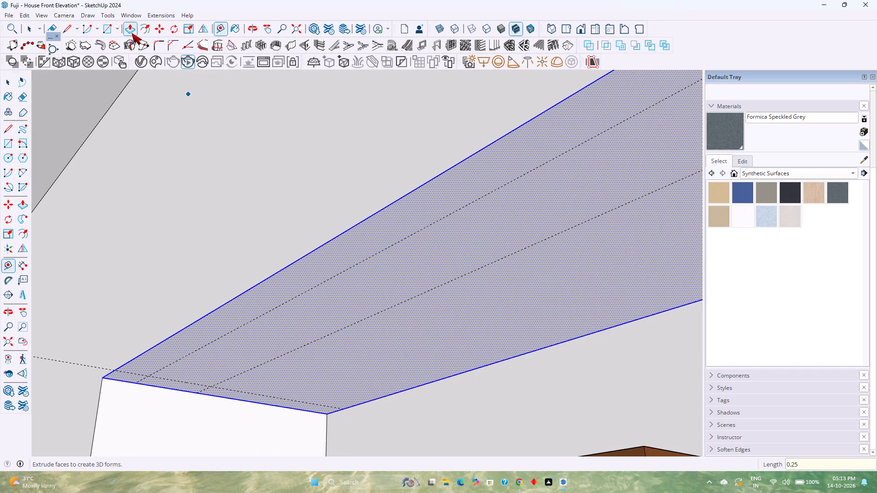
Draw a 2' 5 1/2" by 1/2" rectangle on the underside face between the guide intersections.
key(r)
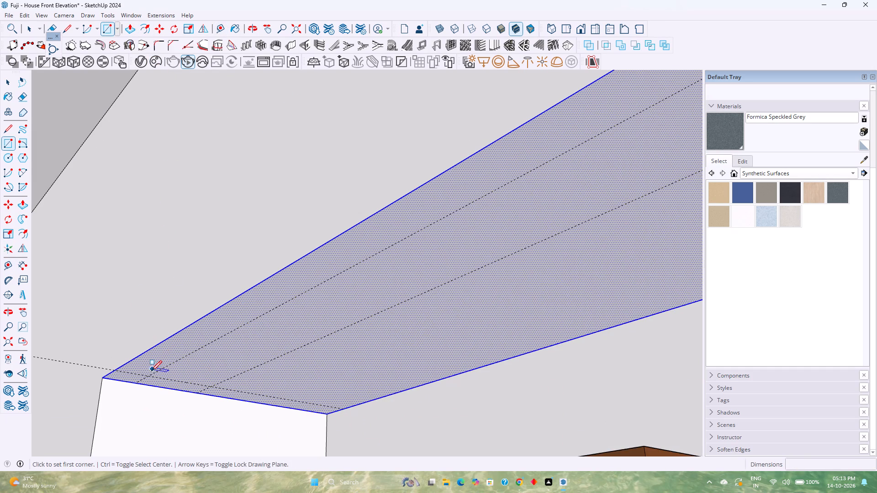
click(148, 377)
scroll(163, 372, down, 9)
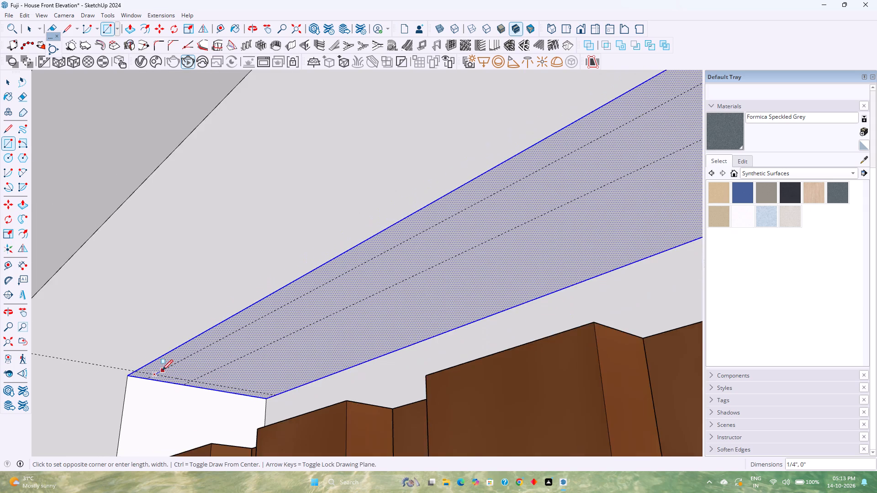
scroll(162, 370, down, 17)
scroll(162, 370, up, 1)
scroll(162, 370, down, 5)
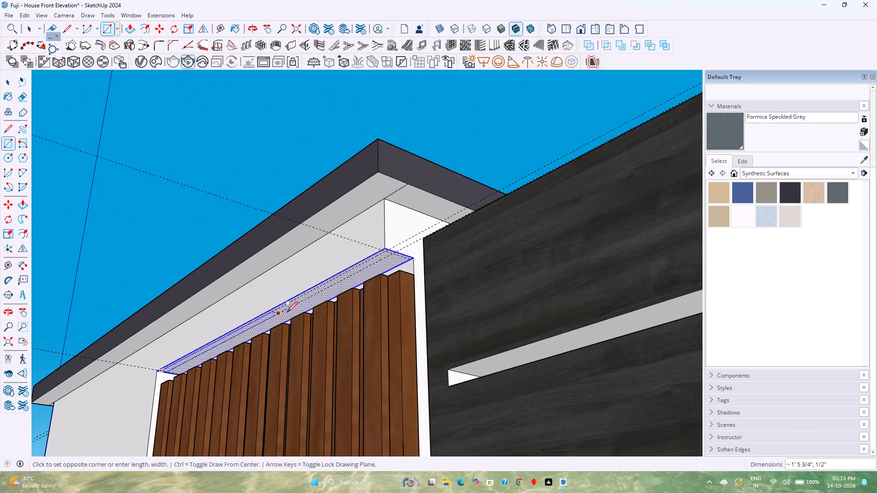
scroll(392, 263, up, 17)
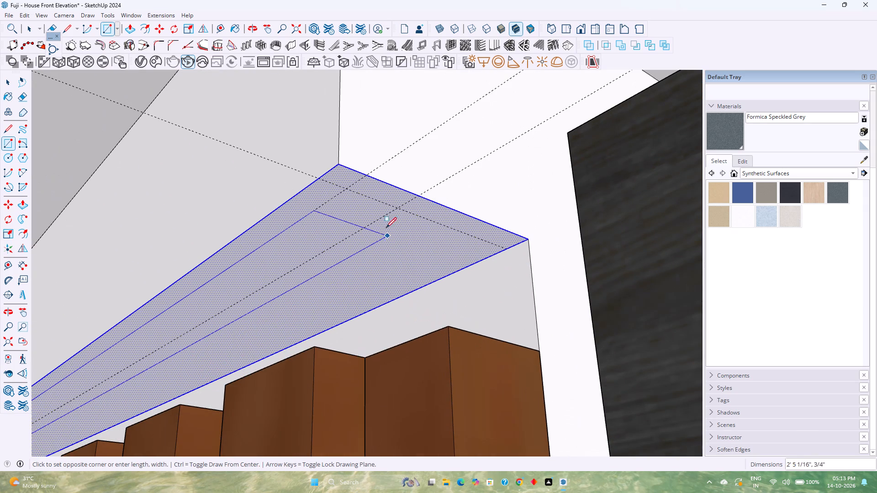
click(396, 209)
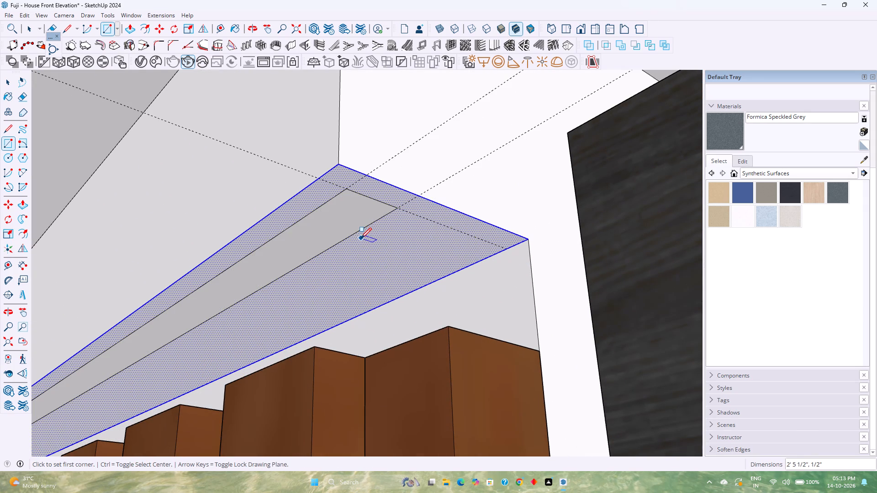
key(Escape)
key(space)
key(Escape)
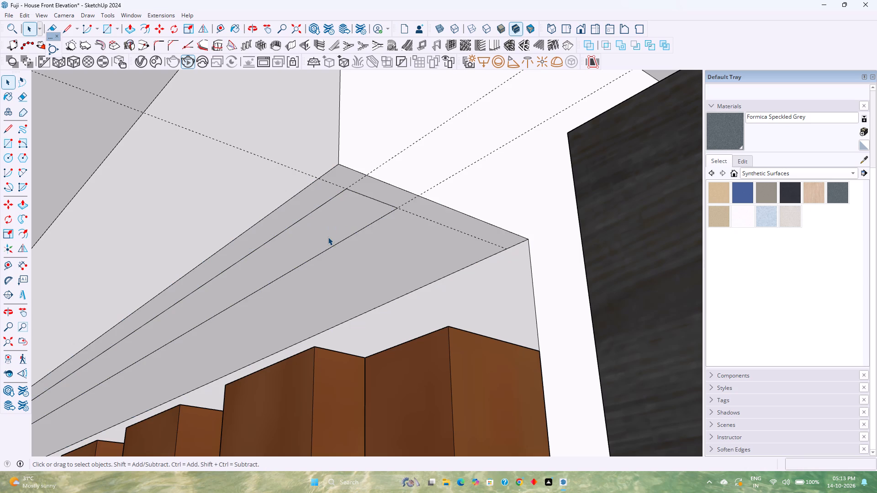
Copy the strip rectangle with its edges from this ledge's underside to the matching corner of the ledge underside across the gate.
double_click(298, 246)
click(298, 245)
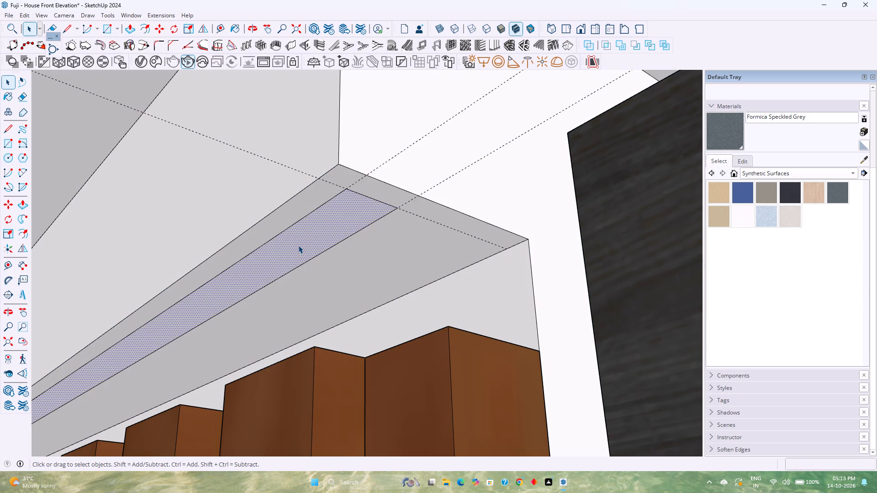
double_click(298, 245)
key(m)
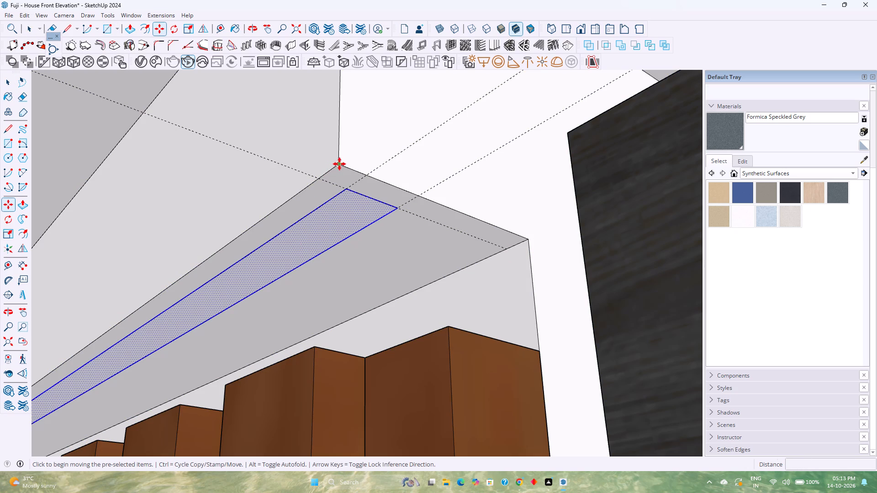
click(340, 164)
scroll(341, 183, down, 17)
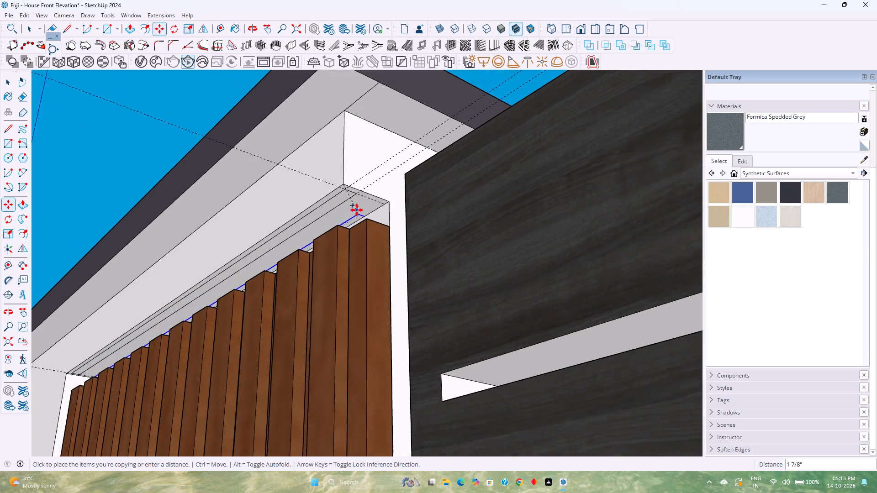
scroll(357, 210, down, 3)
shift+middle_drag(357, 210, 311, 253)
shift+middle_click(311, 253)
scroll(311, 254, up, 1)
scroll(311, 254, down, 16)
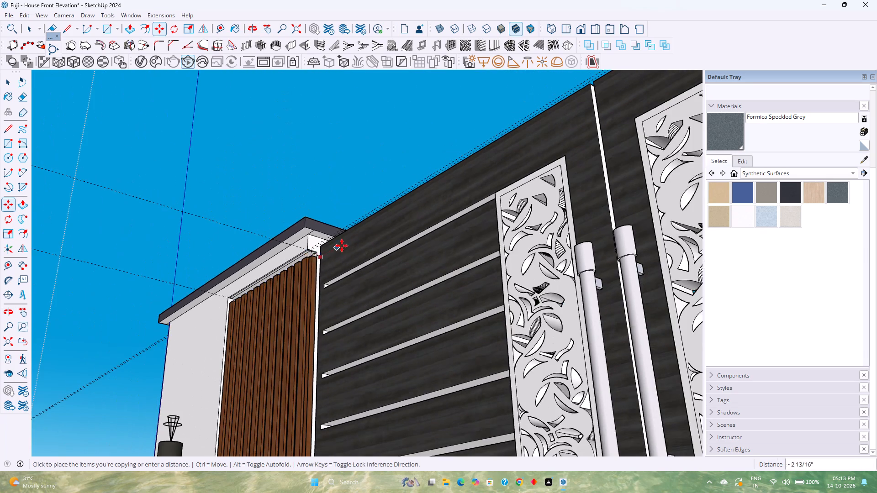
shift+middle_drag(342, 245, 140, 378)
shift+middle_click(140, 378)
scroll(140, 356, down, 4)
scroll(446, 233, up, 3)
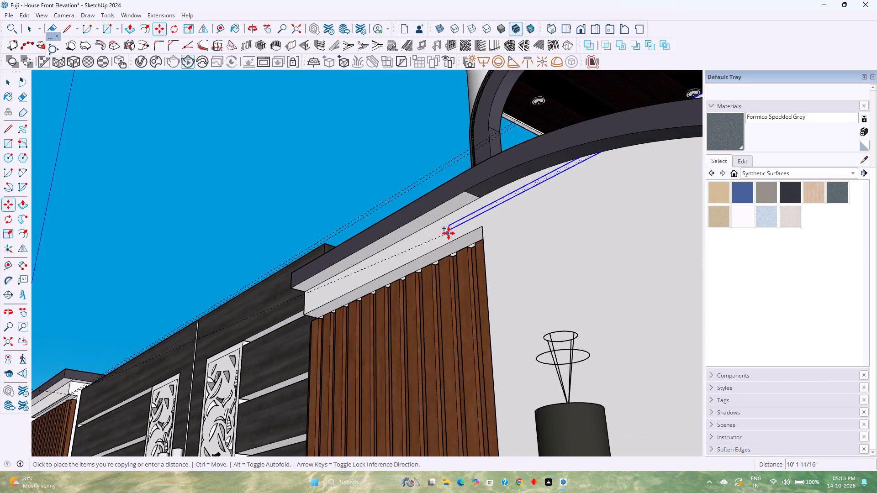
scroll(449, 233, up, 4)
scroll(487, 230, up, 7)
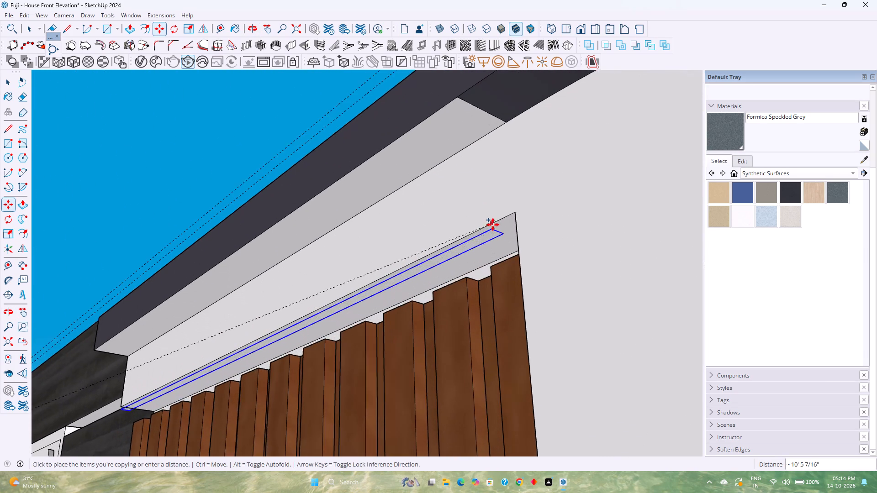
scroll(493, 225, up, 1)
click(518, 212)
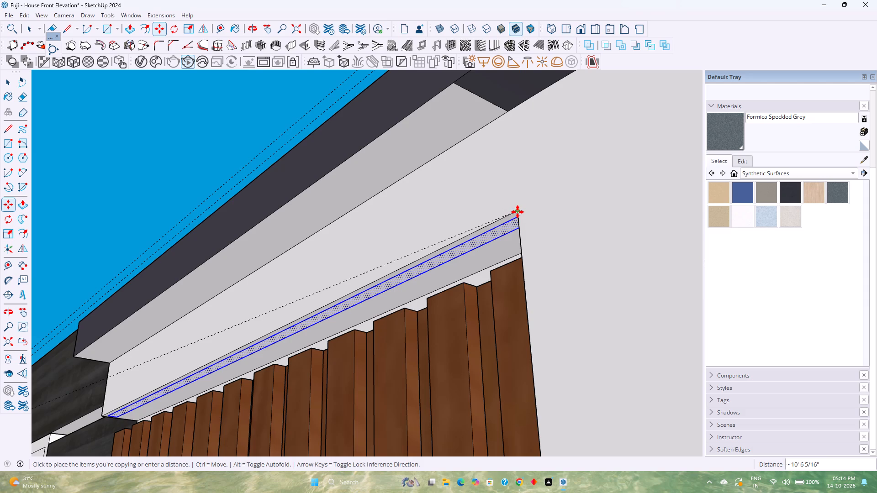
Copy the strip 1' along the green axis, clear in front of the ledge.
middle_drag(481, 237, 484, 213)
middle_click(484, 213)
scroll(481, 232, up, 6)
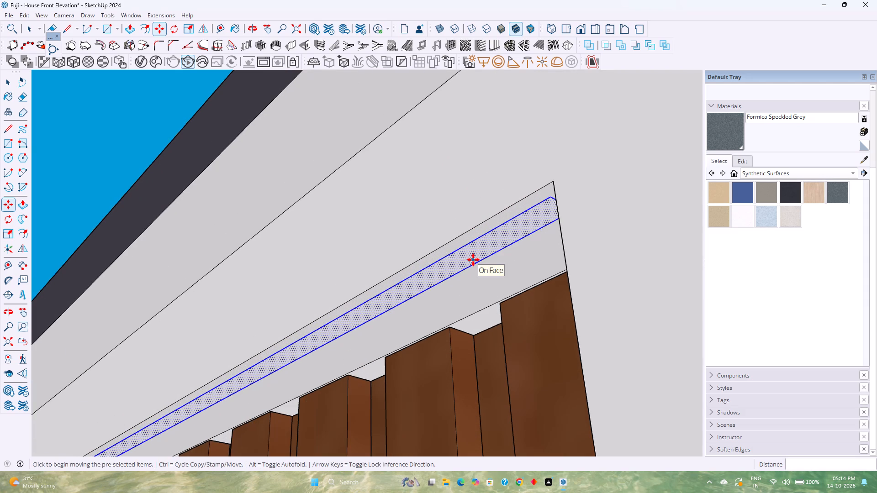
click(556, 182)
scroll(482, 183, down, 12)
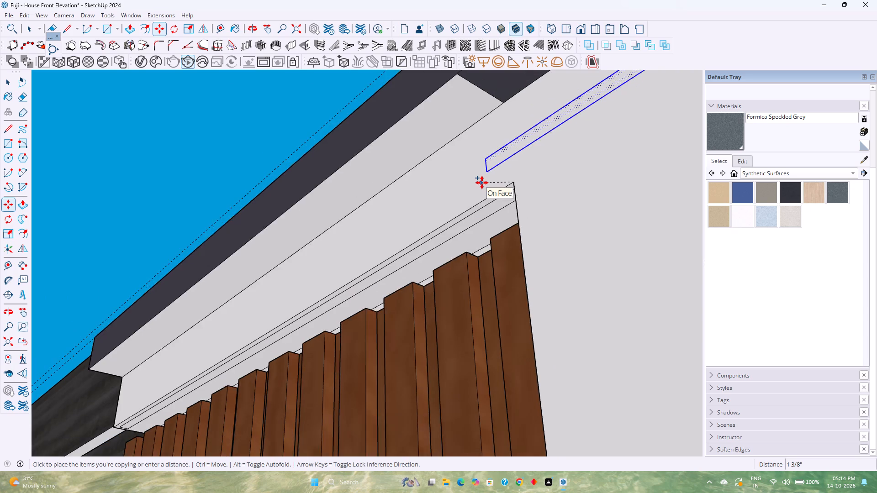
scroll(482, 183, down, 3)
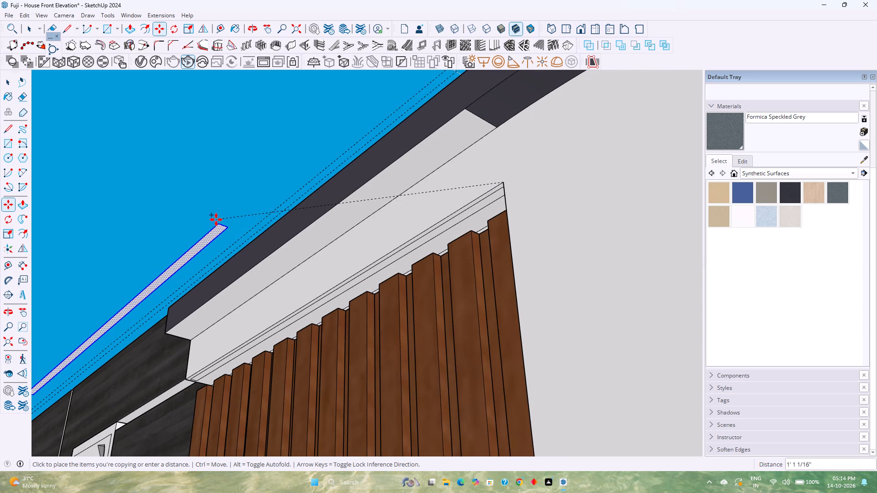
key(Right)
key(Left)
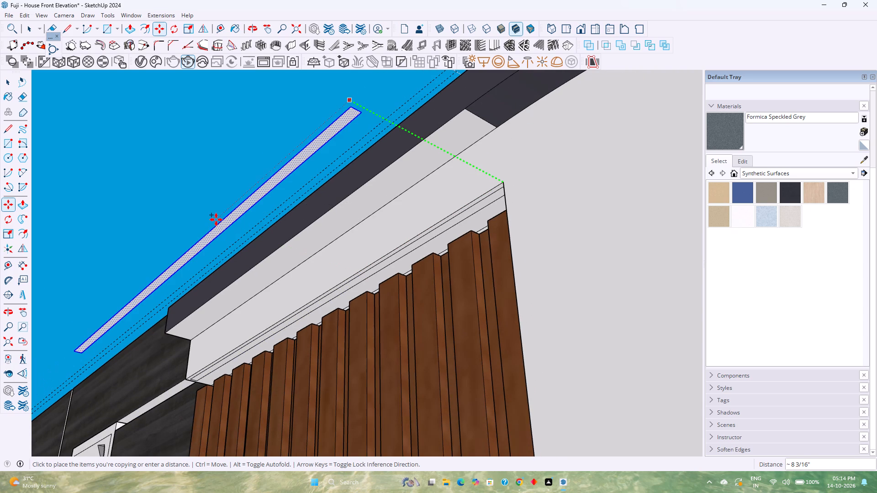
text(1')
key(Return)
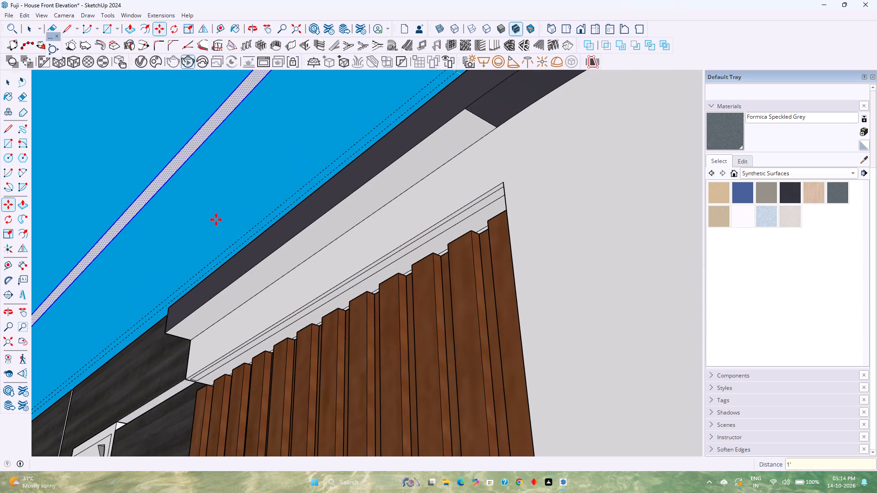
key(space)
Recess the strip face on the second ledge's underside by 0.25 with Push/Pull.
scroll(444, 226, up, 3)
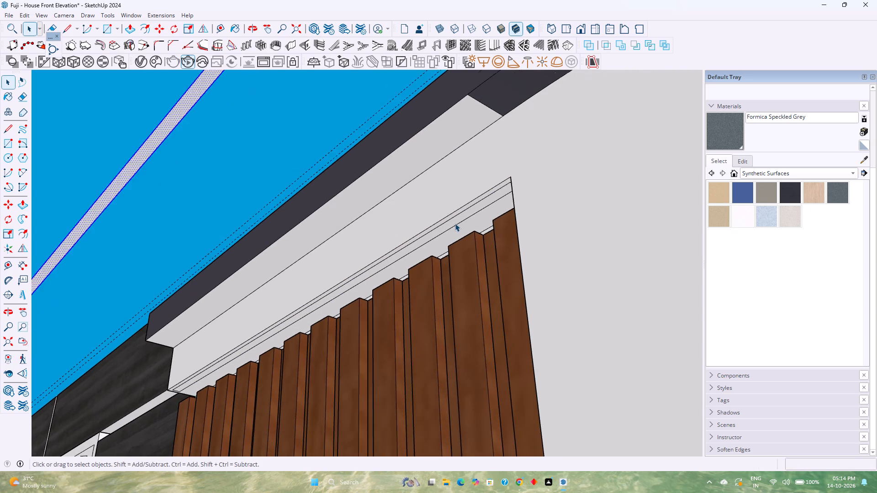
scroll(455, 223, up, 2)
click(455, 223)
key(p)
click(455, 223)
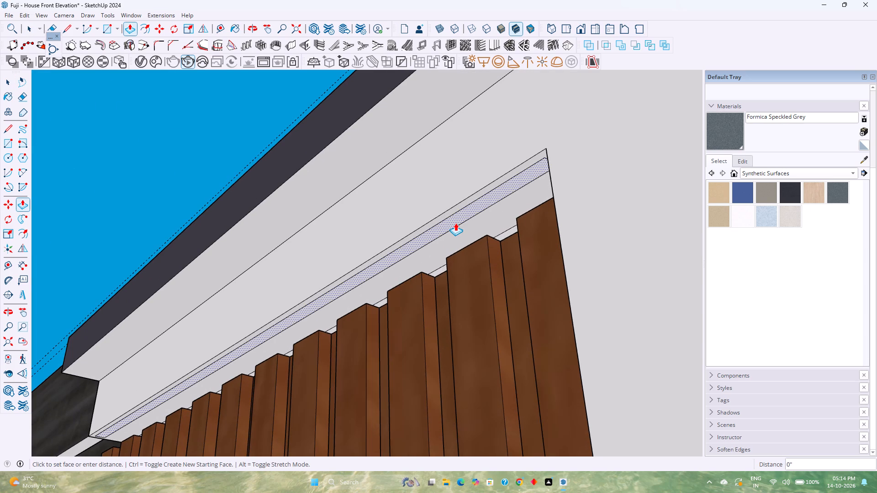
text(0.25)
key(Return)
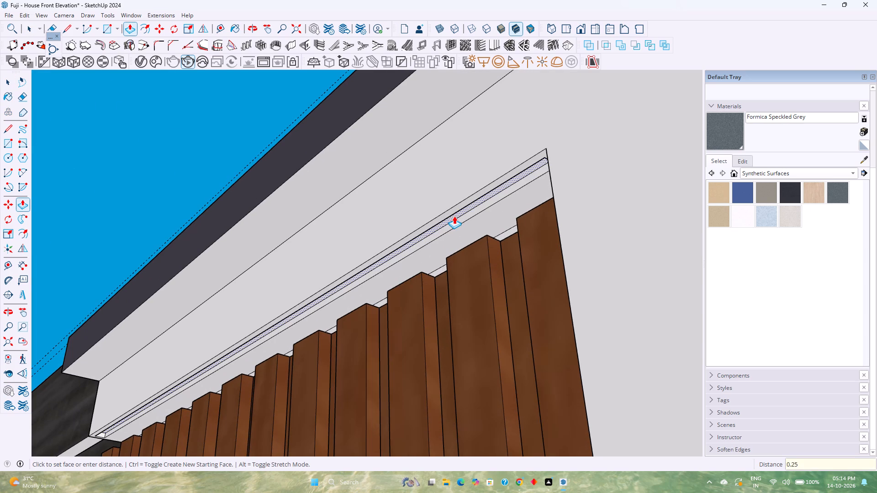
Repeat the same recess on the strip face under the first ledge, across the gate.
scroll(454, 216, up, 4)
scroll(361, 245, up, 3)
middle_drag(372, 253, 295, 246)
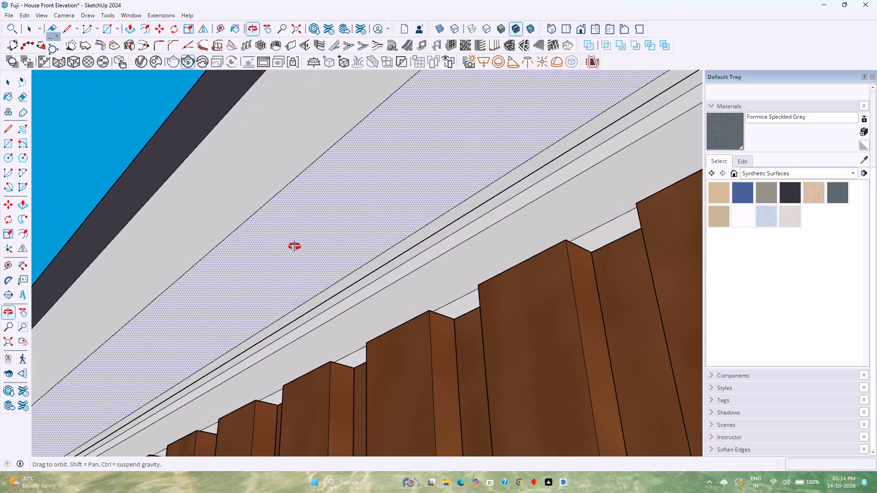
middle_drag(295, 246, 294, 244)
scroll(294, 244, up, 1)
scroll(294, 244, down, 10)
shift+middle_drag(219, 286, 515, 238)
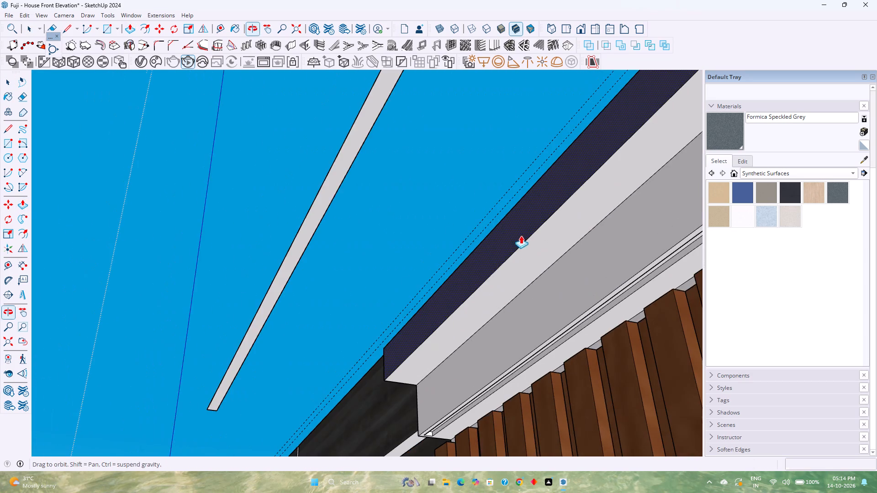
scroll(492, 260, down, 1)
shift+middle_drag(433, 325, 447, 236)
shift+middle_drag(407, 316, 418, 240)
shift+middle_drag(342, 376, 370, 342)
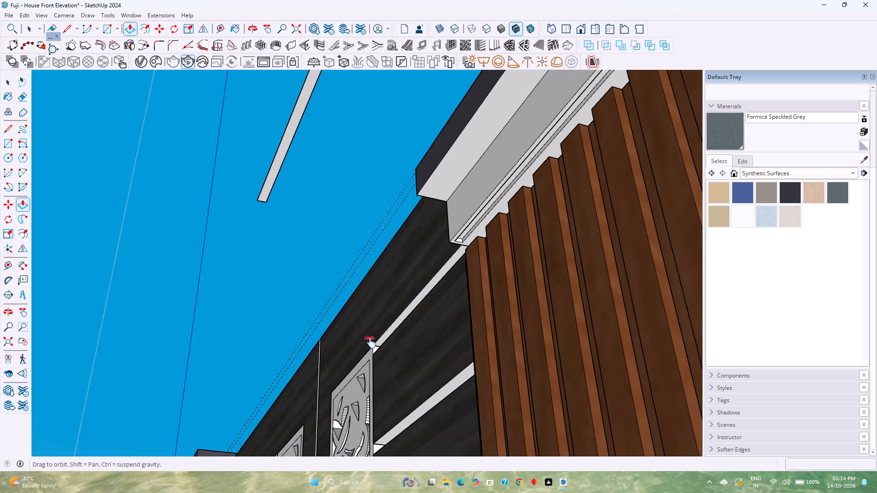
shift+middle_drag(370, 342, 430, 301)
shift+middle_click(430, 301)
scroll(439, 298, down, 6)
shift+middle_drag(312, 393, 350, 305)
shift+scroll(350, 305, down, 1)
scroll(321, 334, up, 7)
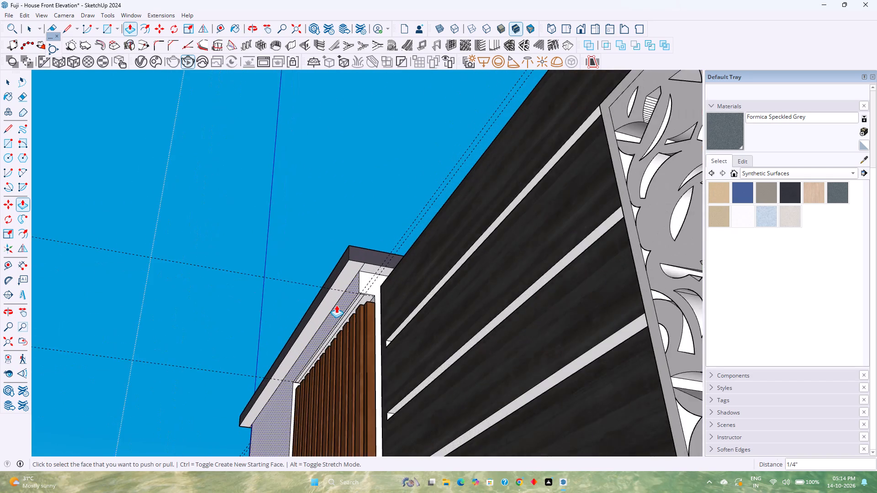
scroll(336, 305, up, 13)
double_click(378, 304)
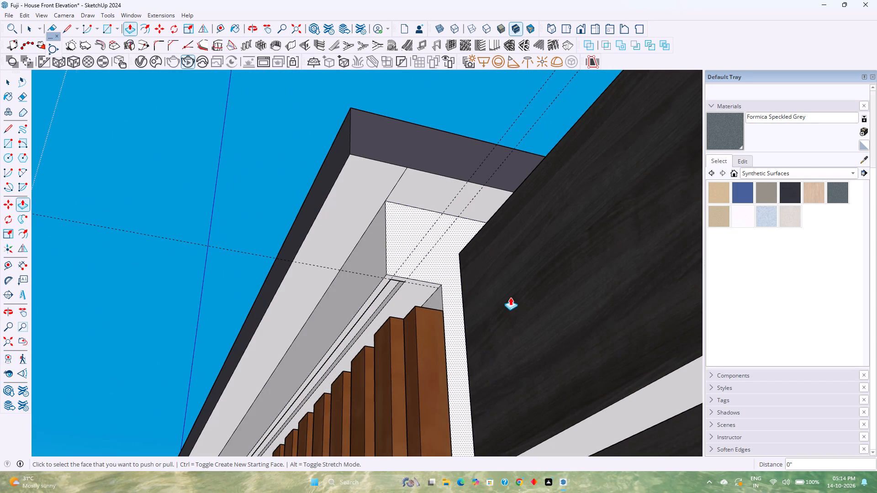
scroll(510, 297, down, 11)
key(space)
Group the loose strip copy floating in front of the ledge, including its face and edges.
scroll(510, 297, down, 5)
shift+middle_drag(509, 297, 325, 348)
shift+middle_drag(318, 351, 311, 353)
scroll(292, 358, down, 3)
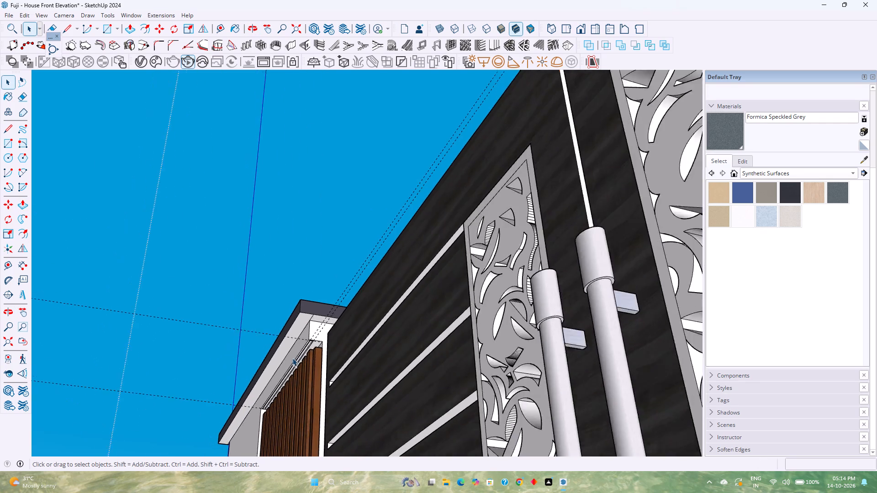
scroll(292, 358, down, 10)
scroll(407, 147, up, 5)
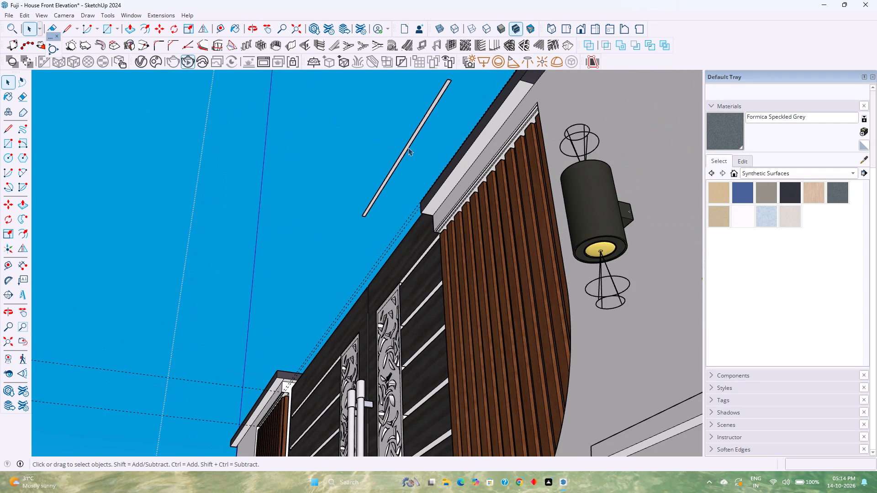
click(408, 147)
scroll(406, 147, up, 5)
double_click(408, 144)
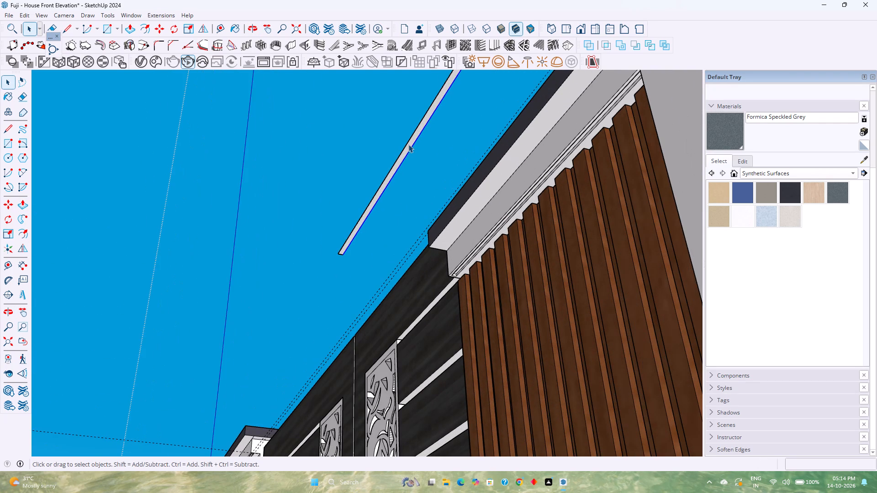
scroll(408, 144, up, 6)
triple_click(408, 145)
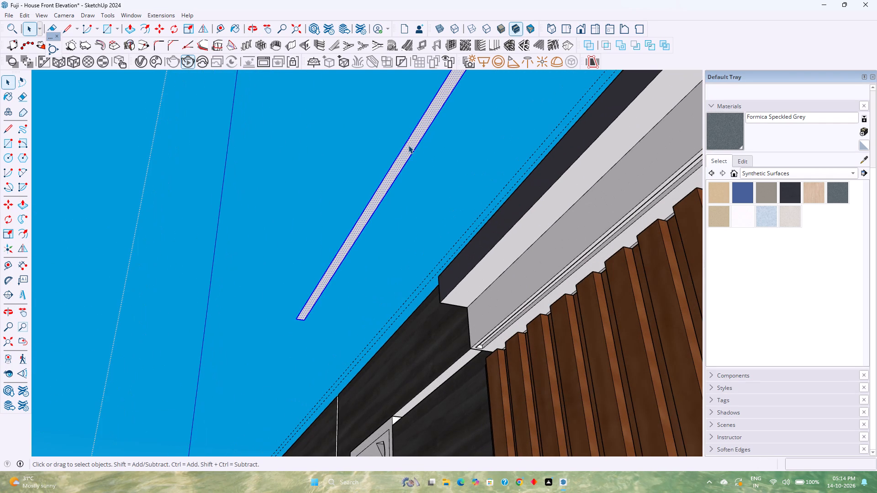
right_click(408, 145)
click(446, 231)
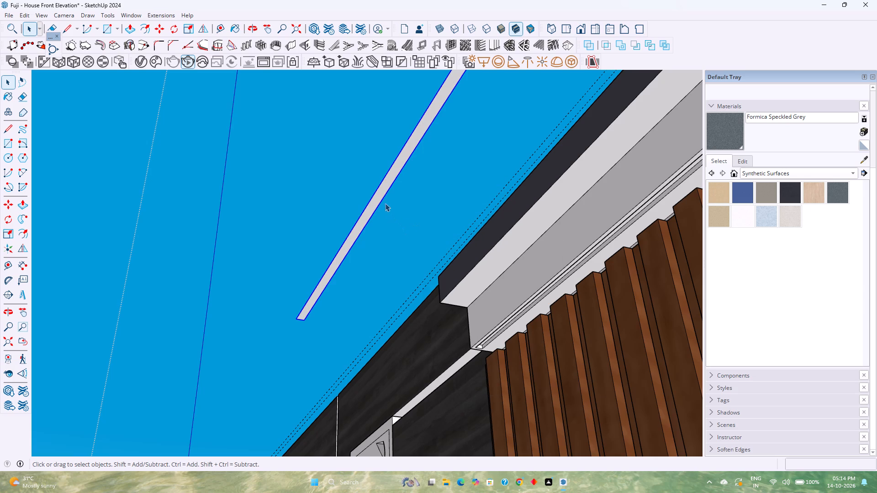
Extrude the strip face downward by 0.25 inside its group and close the group.
double_click(382, 196)
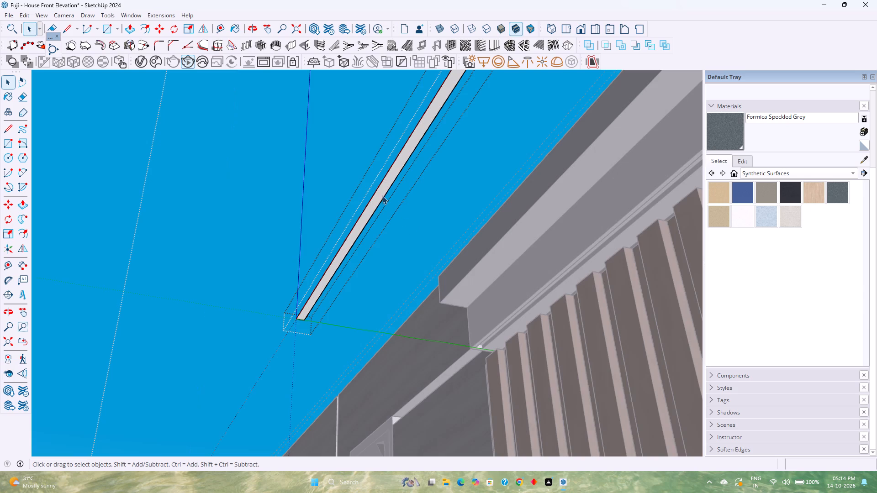
key(p)
click(382, 195)
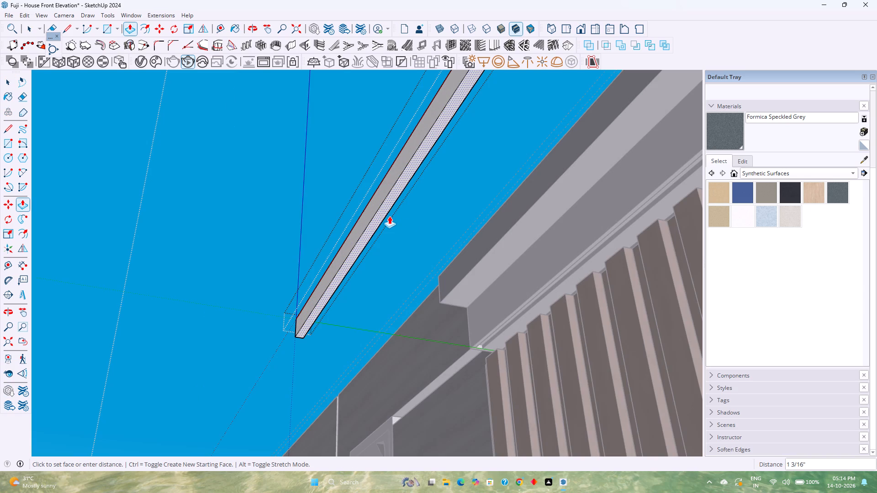
text(0.25)
key(Return)
key(space)
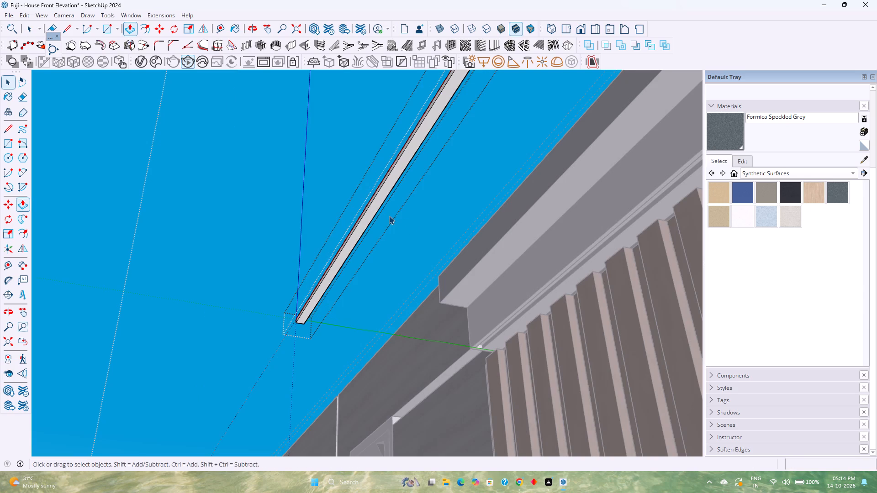
scroll(389, 216, down, 3)
key(Escape)
Move the loose strip group about 1' into the recessed channel under the boundary wall ledge, aligning its end corner with the channel's corner.
middle_drag(383, 203, 410, 251)
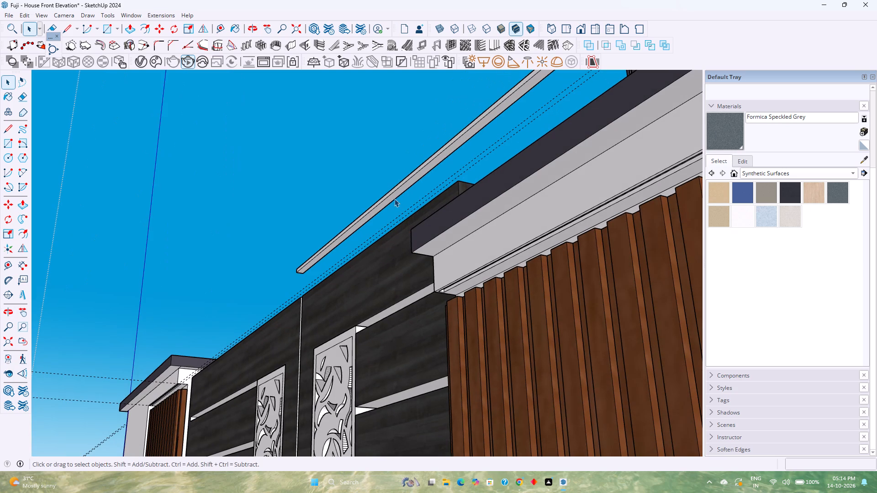
click(394, 198)
scroll(394, 198, down, 5)
key(m)
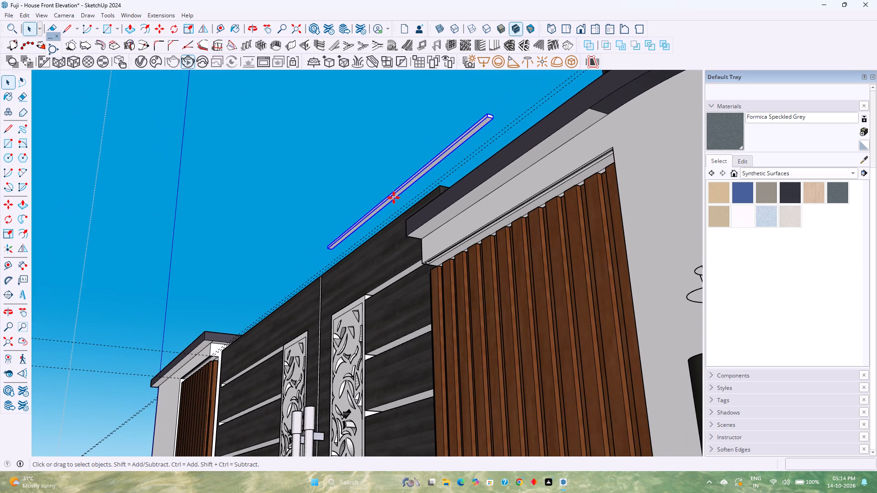
scroll(482, 115, up, 4)
scroll(483, 115, down, 4)
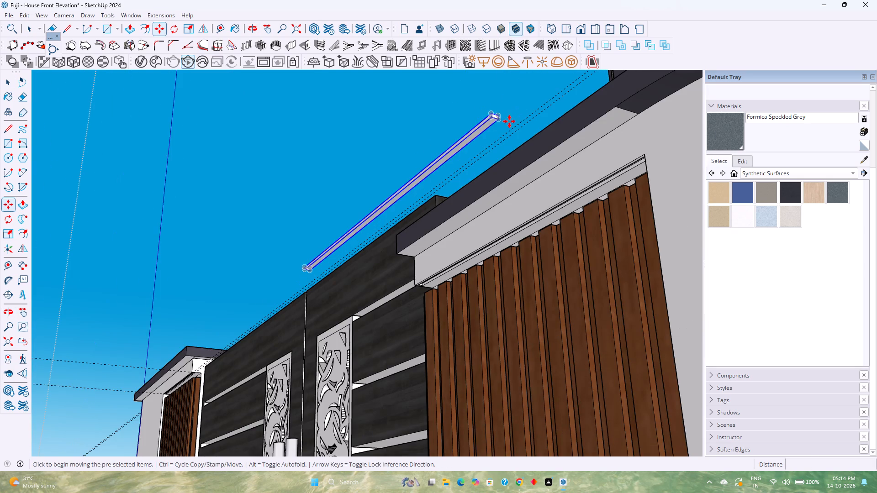
scroll(490, 122, up, 3)
click(492, 119)
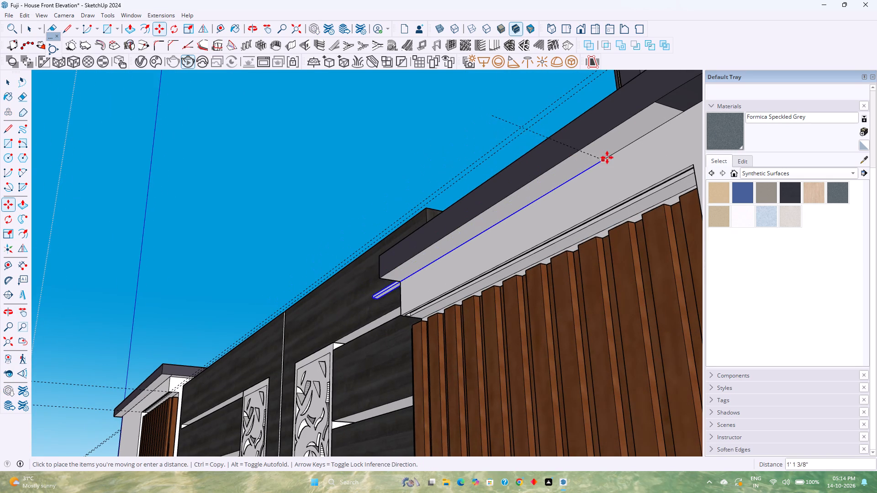
scroll(608, 157, down, 3)
shift+middle_drag(608, 157, 527, 178)
shift+middle_click(527, 178)
scroll(551, 195, up, 11)
middle_drag(584, 188, 584, 188)
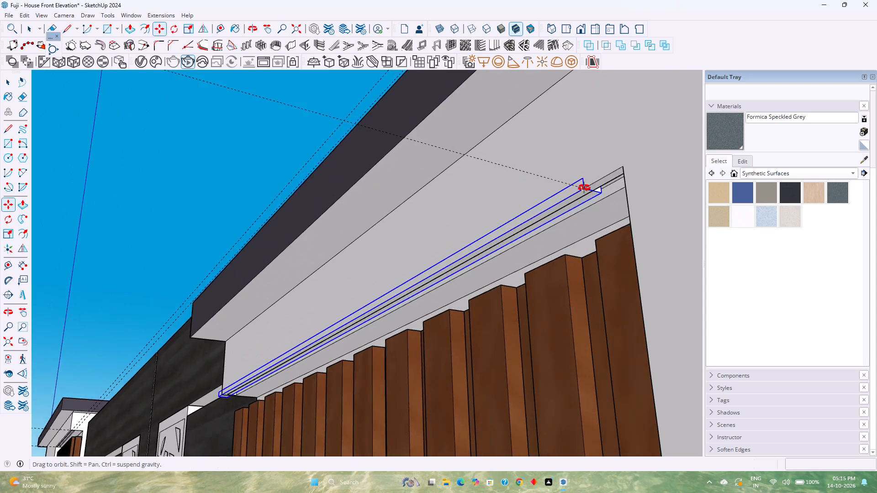
middle_drag(584, 188, 641, 155)
middle_click(641, 155)
scroll(625, 205, up, 15)
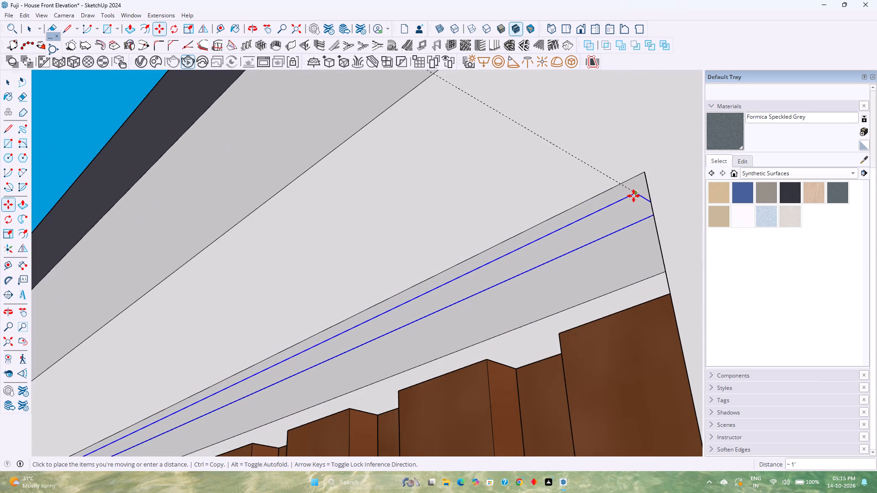
click(636, 191)
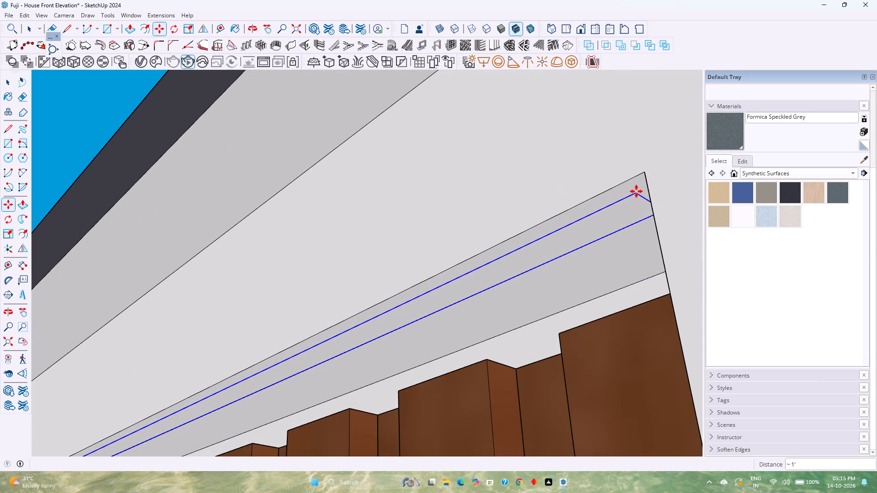
Copy the fitted strip about 10' 6" across the gate into the matching channel under the other boundary wall ledge.
click(638, 192)
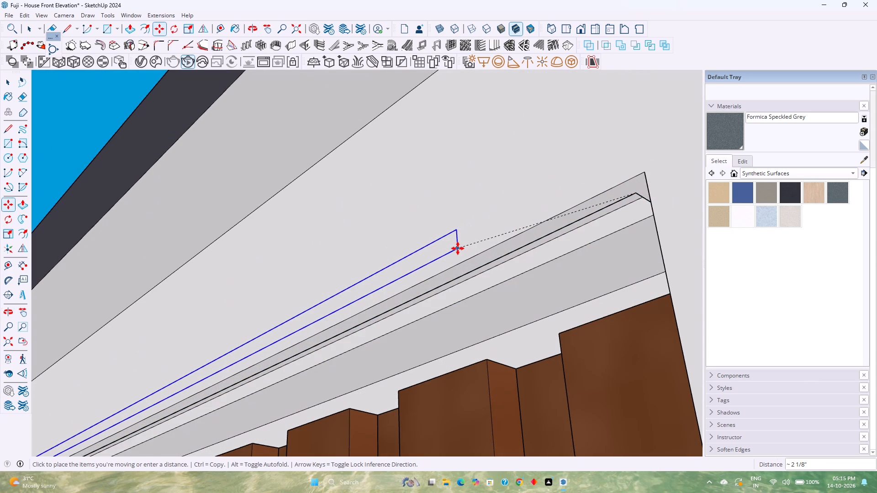
scroll(458, 248, down, 5)
shift+middle_drag(458, 248, 562, 231)
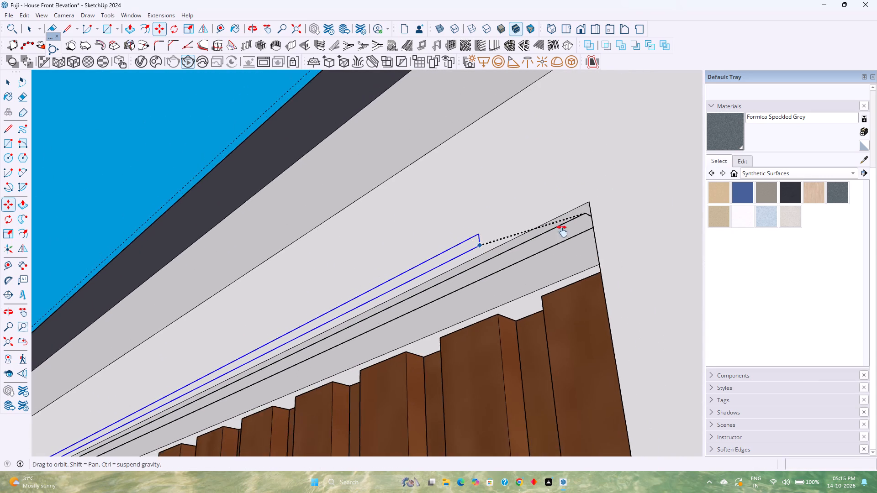
shift+middle_drag(562, 231, 582, 228)
scroll(585, 227, down, 9)
shift+middle_drag(367, 281, 628, 200)
scroll(535, 228, down, 2)
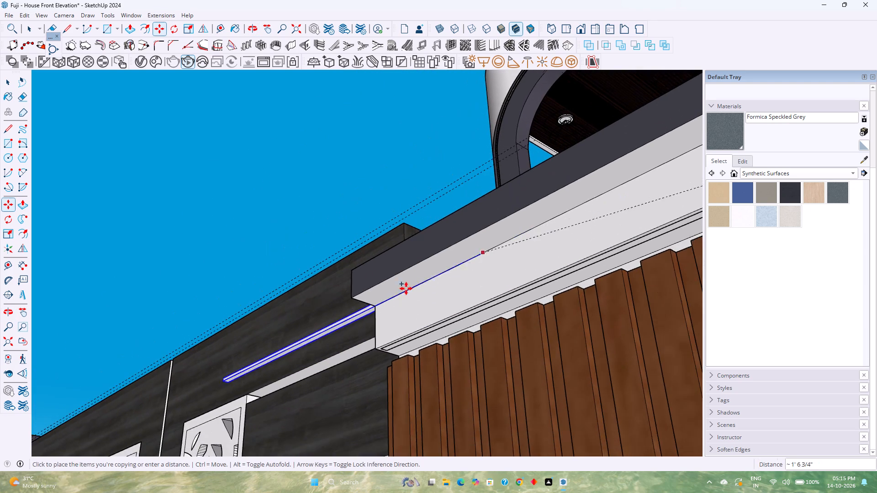
shift+middle_drag(345, 325, 486, 231)
shift+middle_click(487, 230)
shift+middle_drag(163, 372, 425, 243)
shift+middle_click(427, 242)
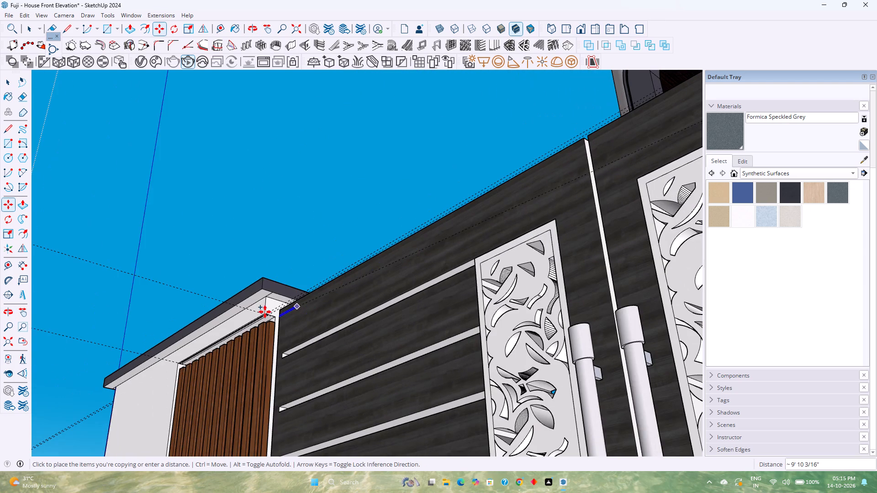
scroll(265, 312, up, 20)
scroll(265, 312, up, 8)
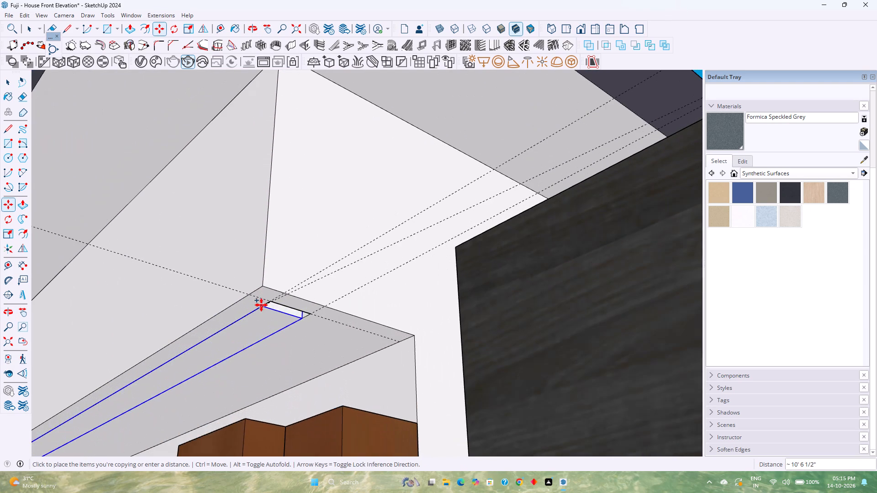
click(266, 302)
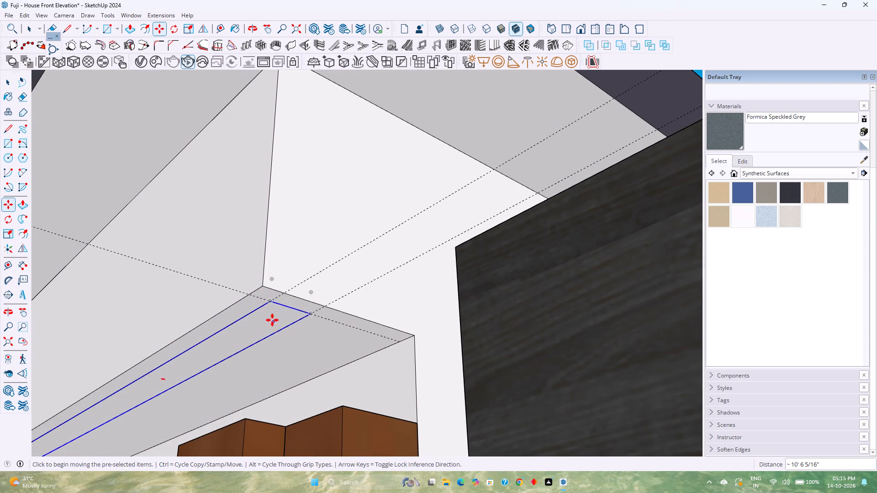
Select both strips under the ledges and apply the V-Ray material Outer Curve Light to them.
scroll(272, 320, down, 7)
key(space)
scroll(272, 320, down, 11)
shift+middle_drag(414, 294, 249, 277)
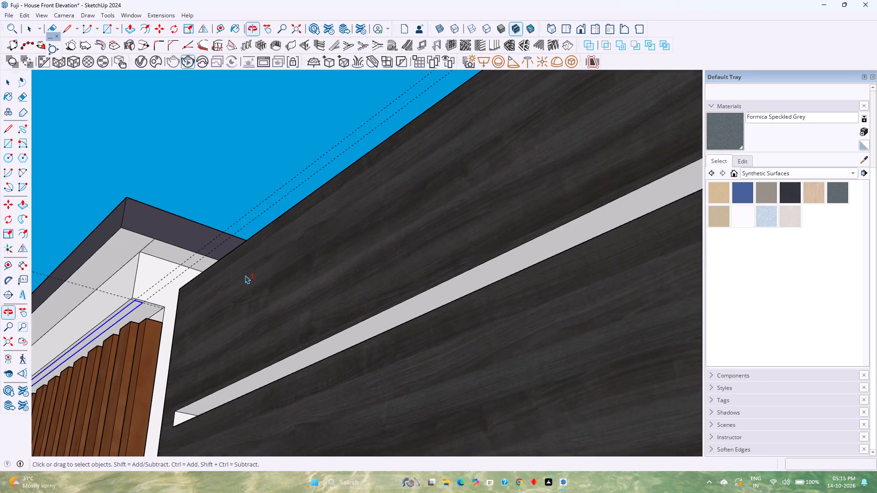
scroll(245, 275, down, 5)
shift+middle_drag(277, 258, 231, 340)
scroll(300, 280, down, 4)
shift+middle_drag(300, 280, 90, 388)
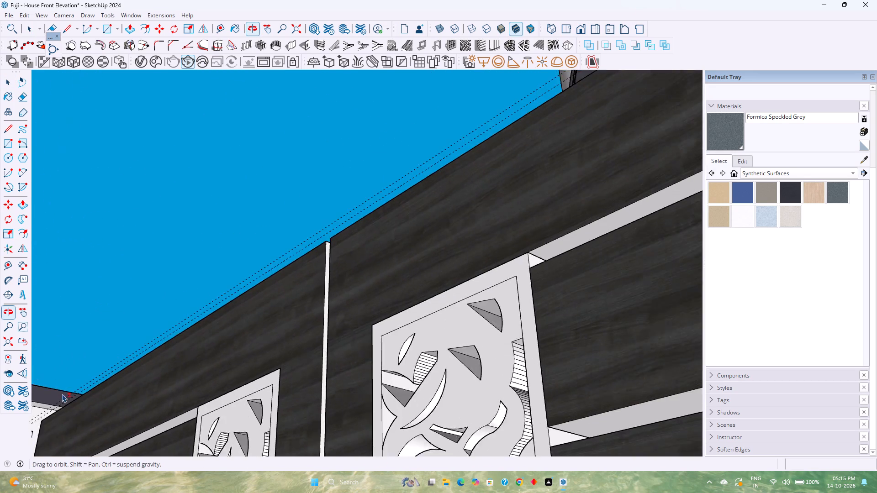
scroll(219, 320, down, 10)
scroll(461, 231, up, 13)
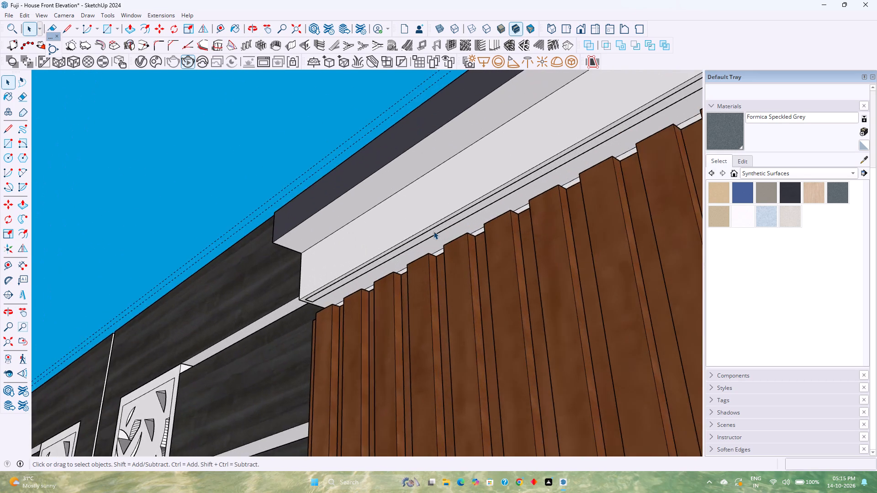
scroll(433, 231, up, 14)
ctrl+click(434, 239)
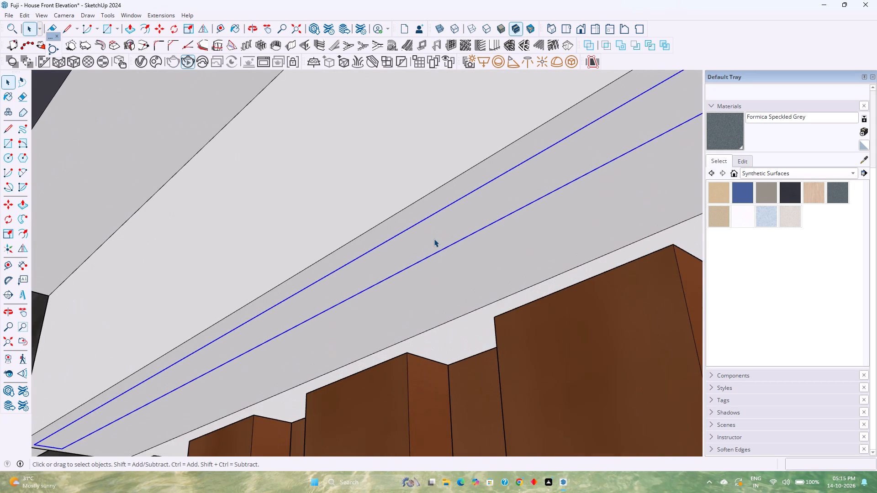
scroll(434, 239, down, 6)
click(135, 65)
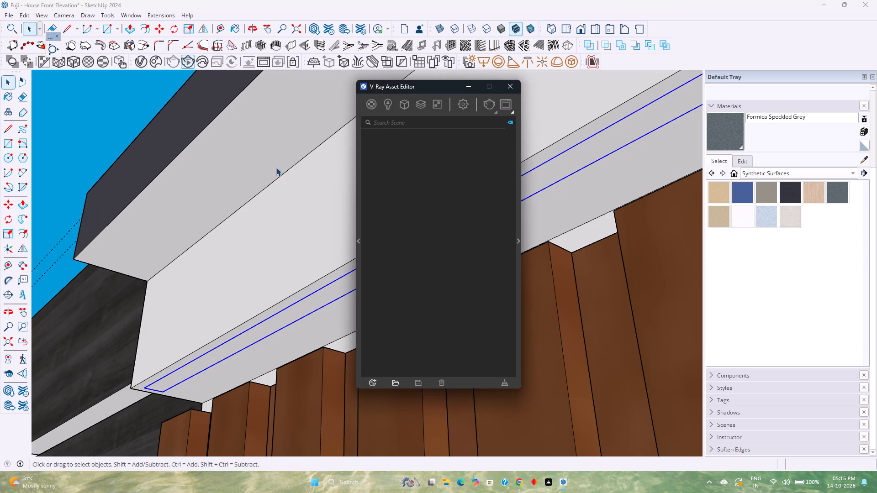
click(403, 93)
drag(407, 88, 256, 86)
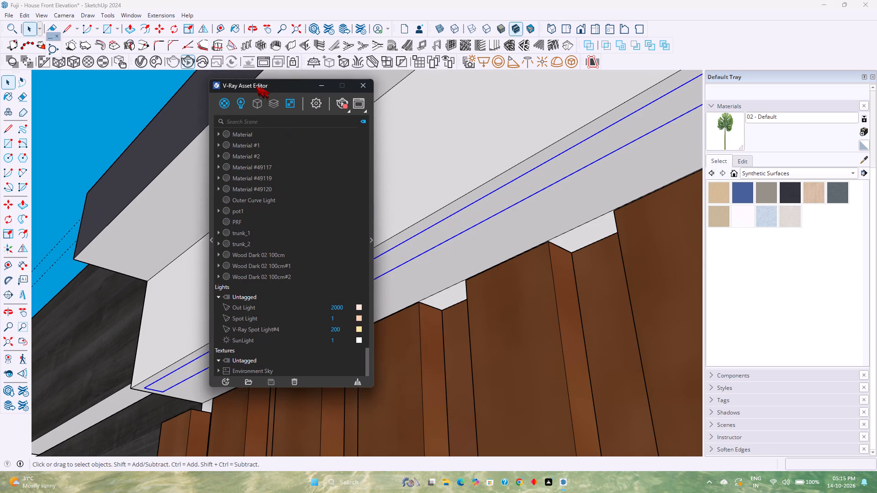
drag(256, 86, 247, 85)
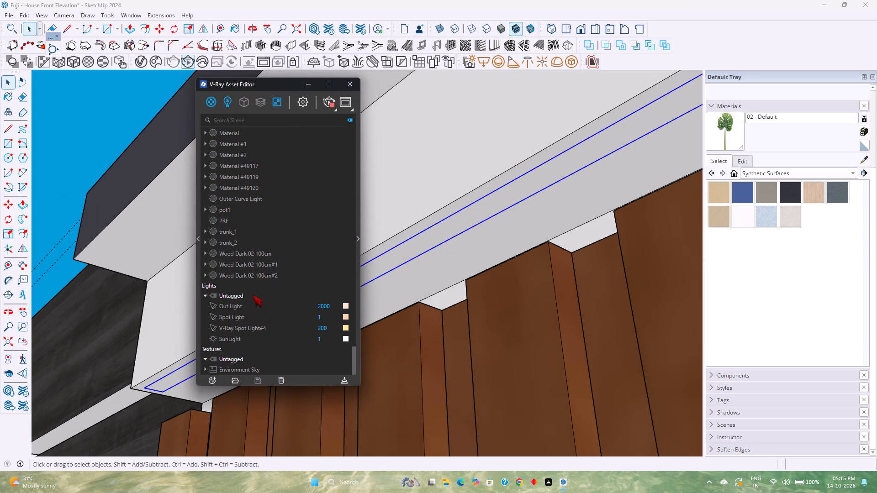
scroll(254, 294, up, 3)
scroll(254, 294, down, 1)
click(255, 288)
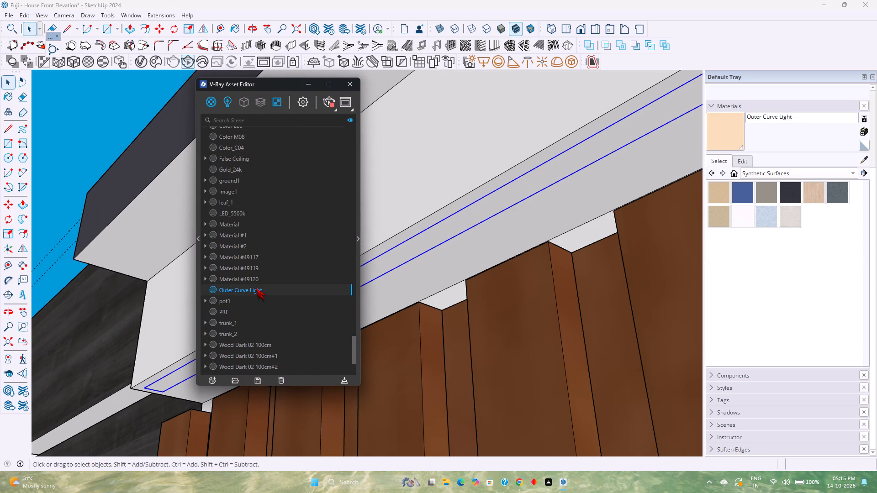
right_click(255, 288)
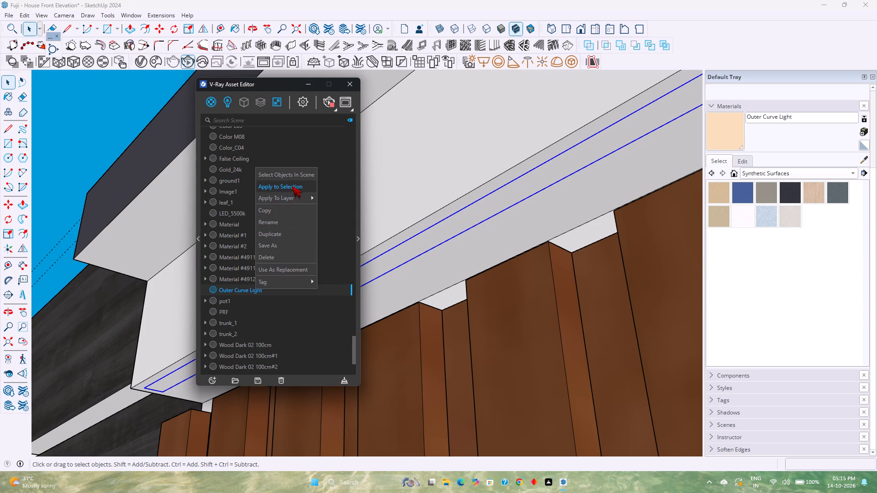
click(292, 186)
scroll(262, 304, down, 8)
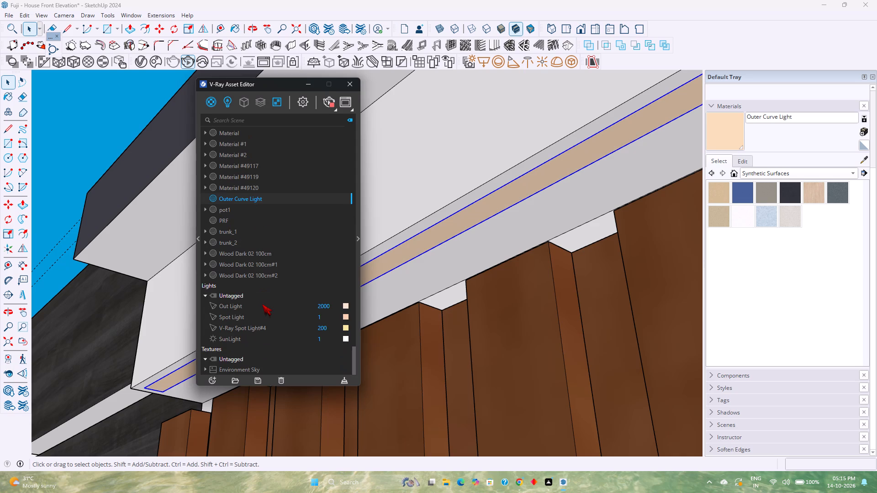
key(Escape)
scroll(262, 304, down, 6)
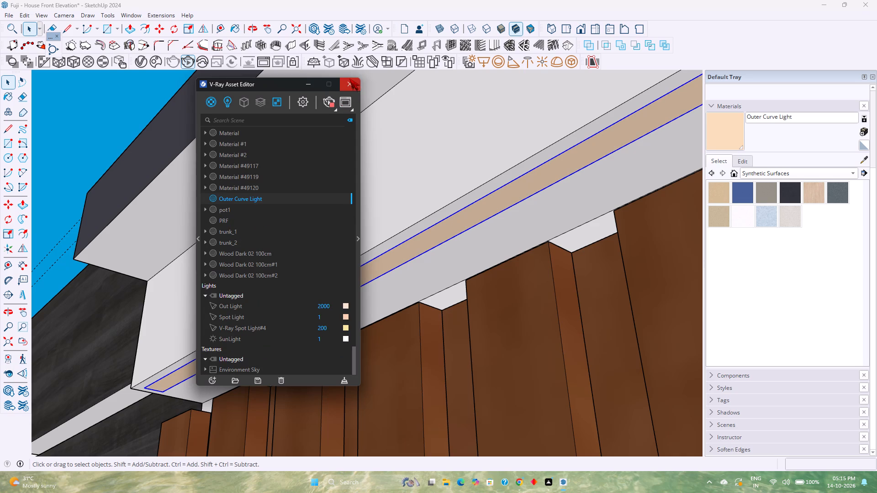
click(349, 79)
key(Escape)
scroll(380, 186, down, 10)
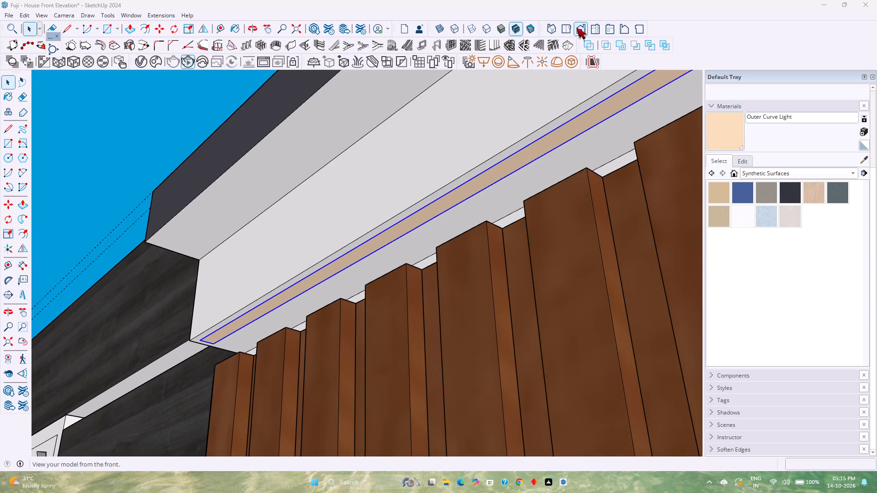
Return to the front view and delete all guide lines in the model.
click(548, 26)
scroll(359, 236, down, 11)
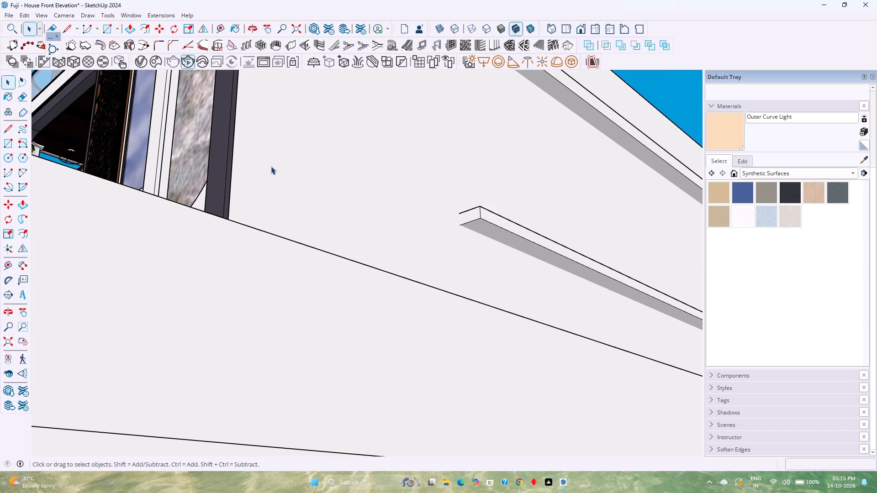
click(580, 29)
scroll(511, 186, down, 2)
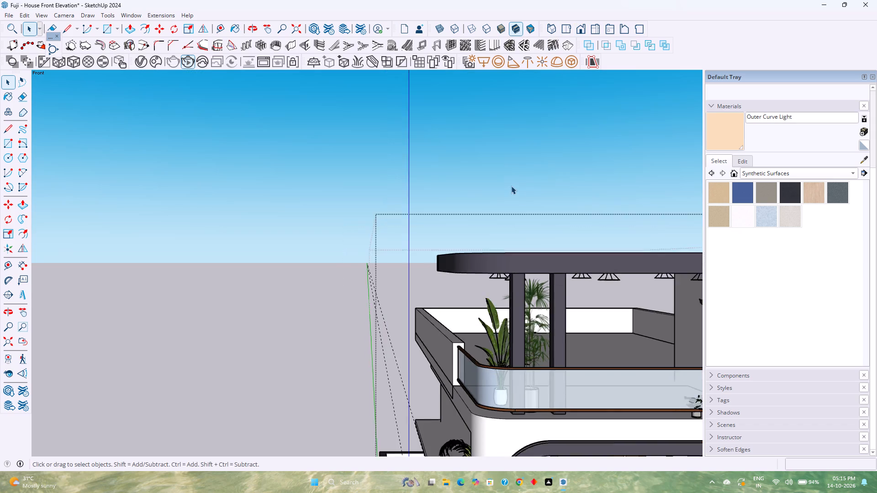
scroll(511, 186, down, 3)
click(26, 12)
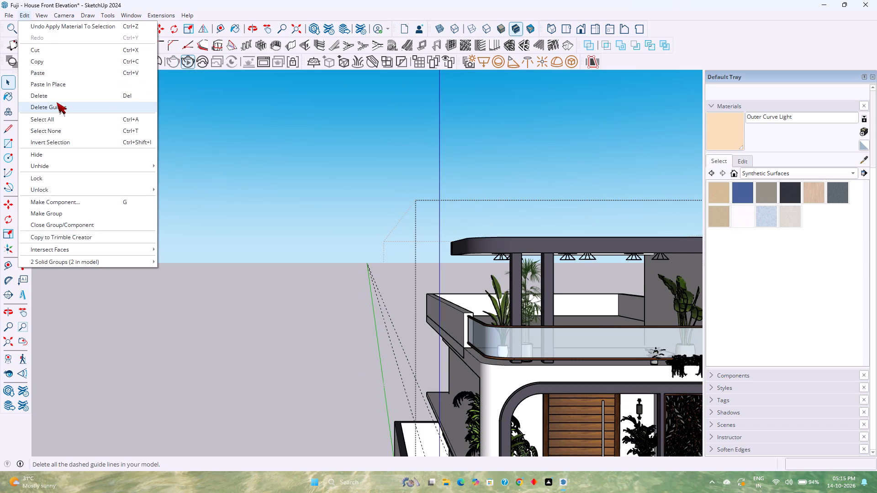
click(57, 102)
key(Escape)
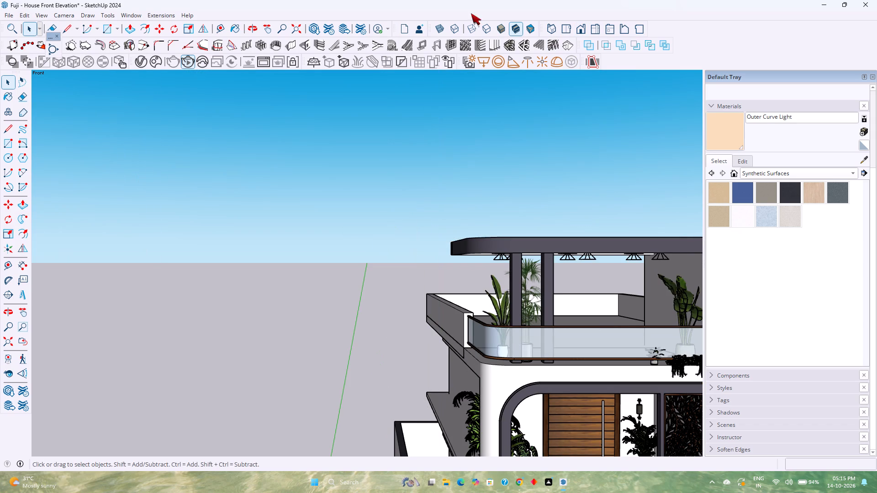
Frame the whole house in the standard front view and save the model.
click(576, 29)
scroll(531, 158, down, 5)
shift+middle_drag(517, 178, 354, 142)
shift+middle_click(354, 142)
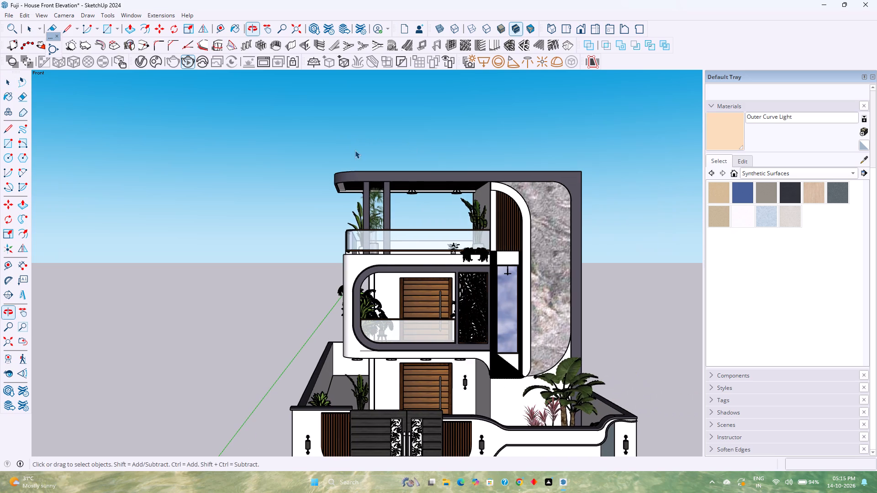
shift+middle_drag(538, 210, 457, 165)
shift+middle_click(457, 165)
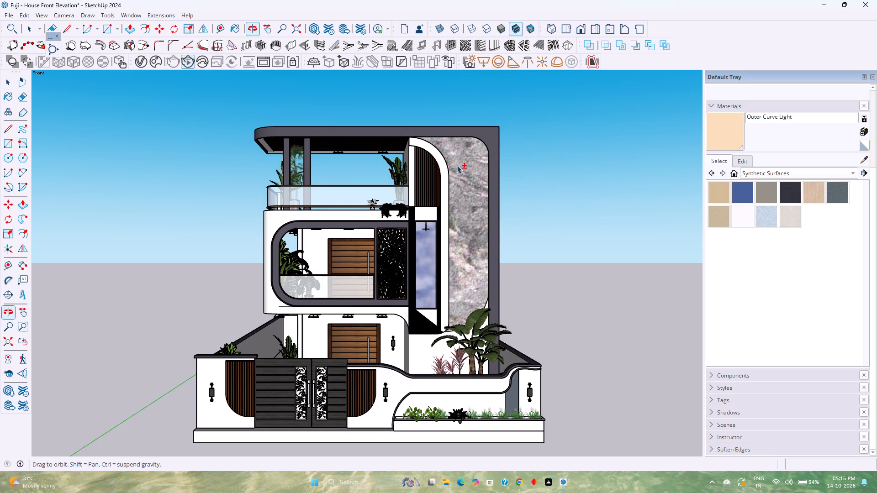
key(ctrl+s)
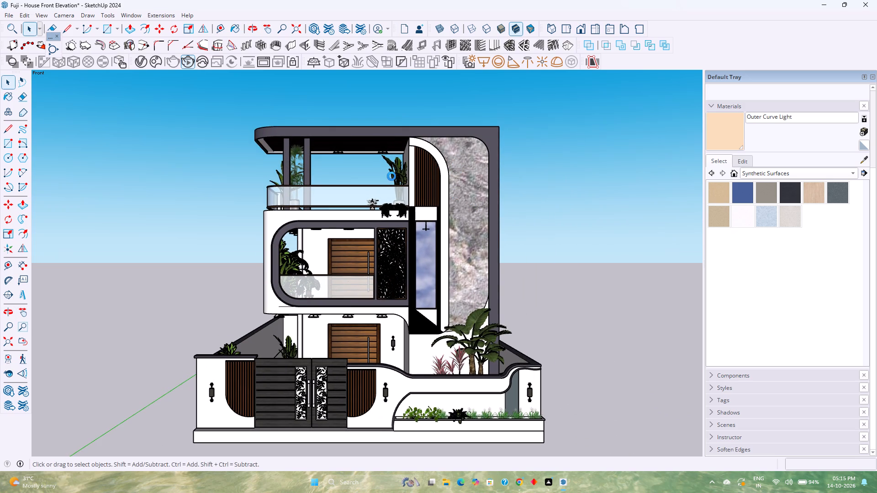
Stop the running V-Ray interactive render.
scroll(419, 309, up, 3)
scroll(418, 296, down, 4)
scroll(418, 296, up, 3)
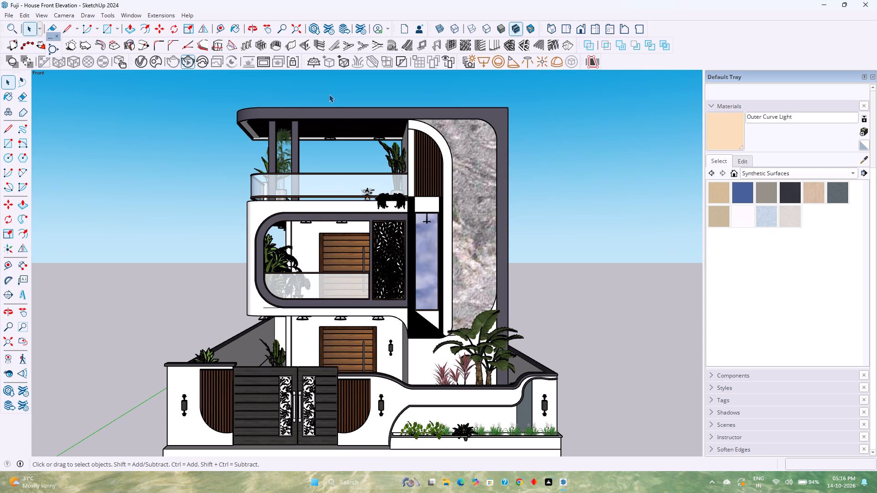
click(187, 67)
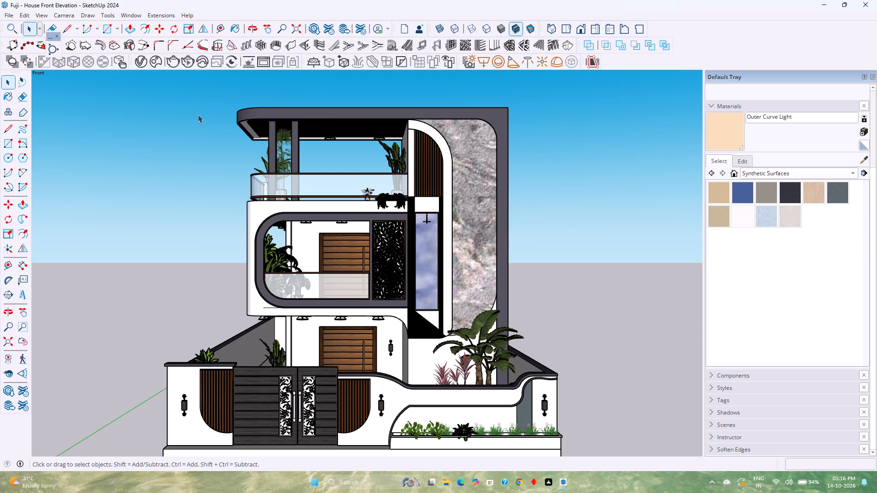
Start a V-Ray interactive render of the front elevation.
click(186, 63)
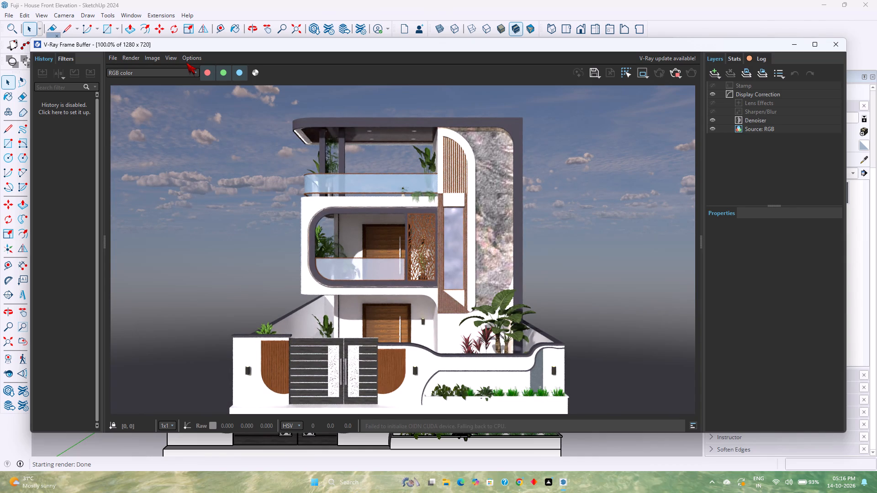
Try Gamma 2.2 for the rendered image's Display Correction, and settle on OCIO.
click(769, 96)
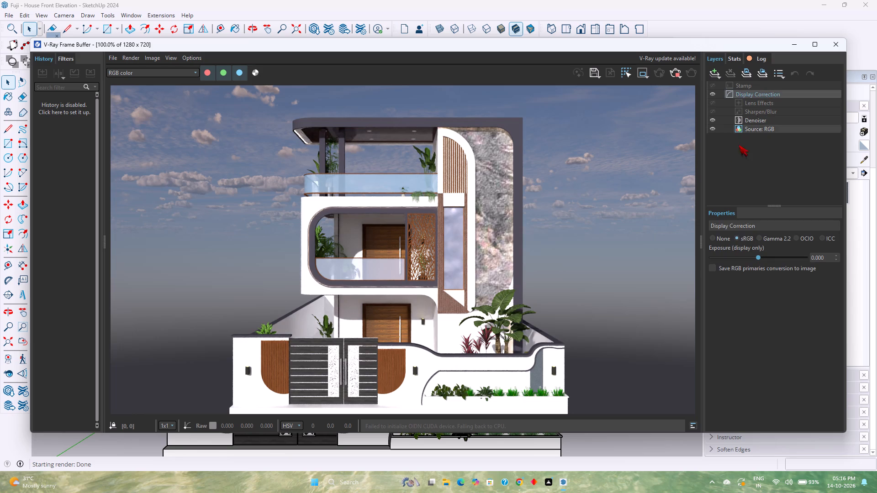
click(772, 238)
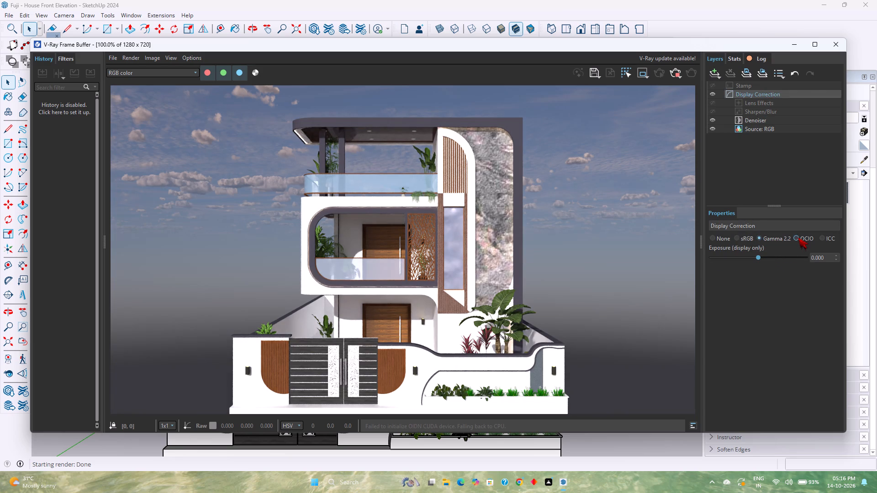
click(798, 237)
middle_drag(440, 297, 437, 269)
middle_click(437, 269)
middle_click(437, 269)
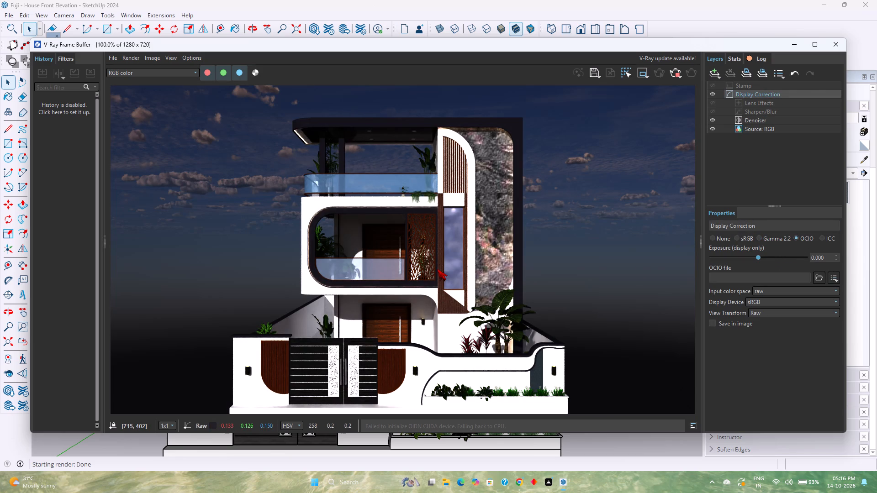
scroll(437, 269, down, 2)
scroll(437, 269, up, 2)
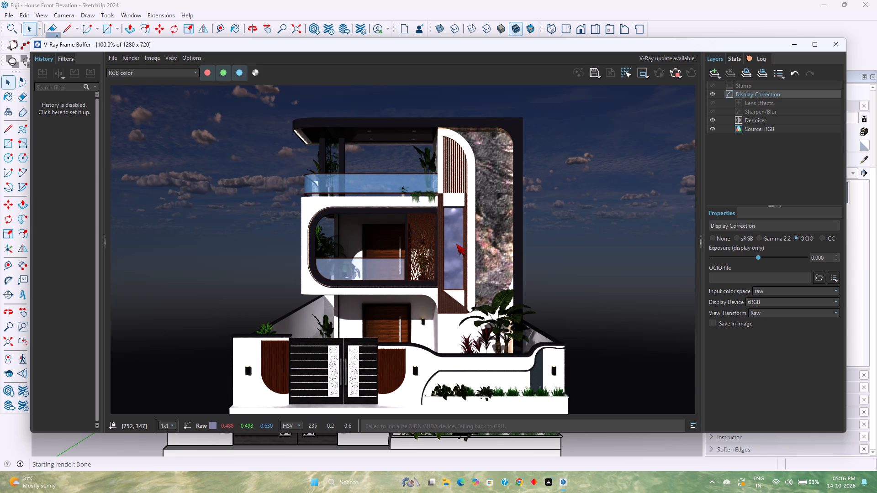
scroll(457, 243, down, 2)
scroll(457, 243, up, 2)
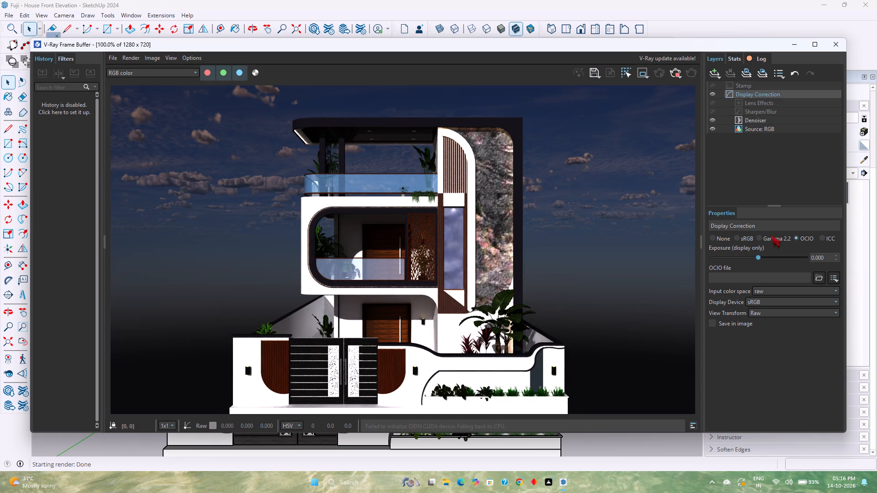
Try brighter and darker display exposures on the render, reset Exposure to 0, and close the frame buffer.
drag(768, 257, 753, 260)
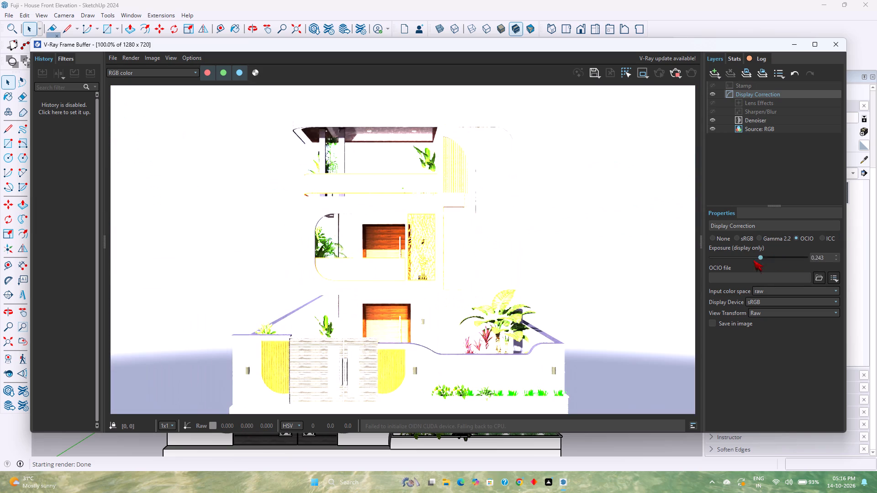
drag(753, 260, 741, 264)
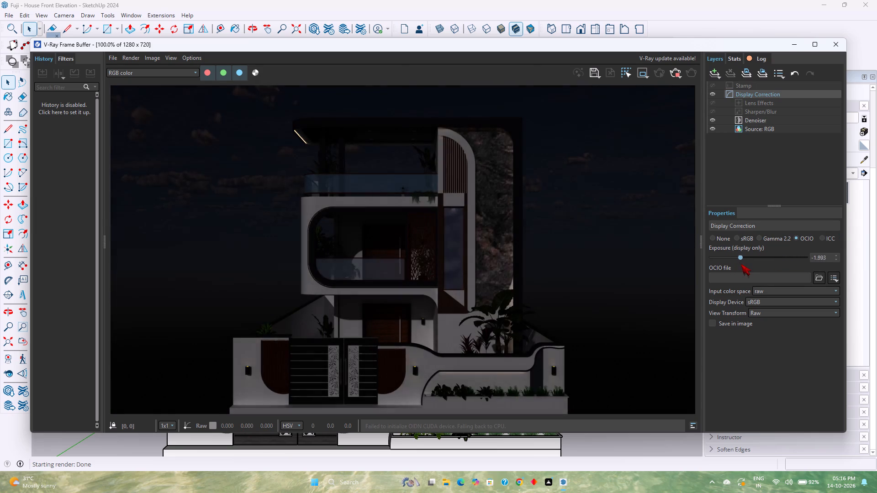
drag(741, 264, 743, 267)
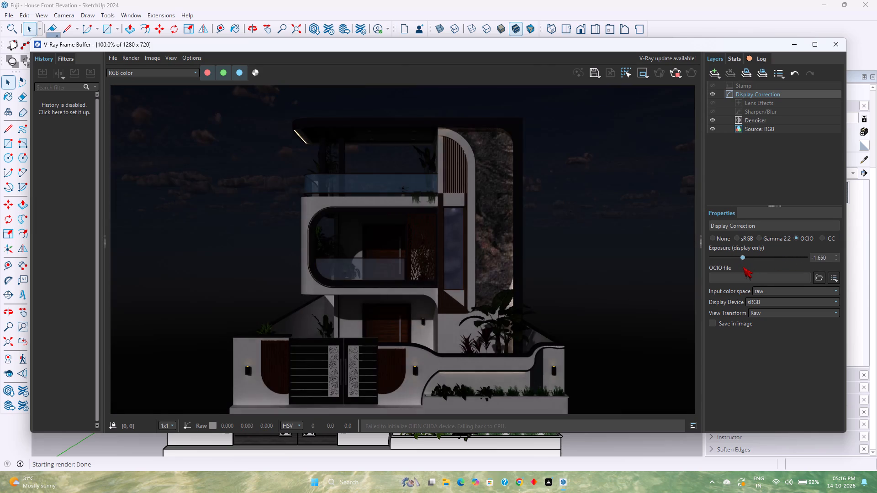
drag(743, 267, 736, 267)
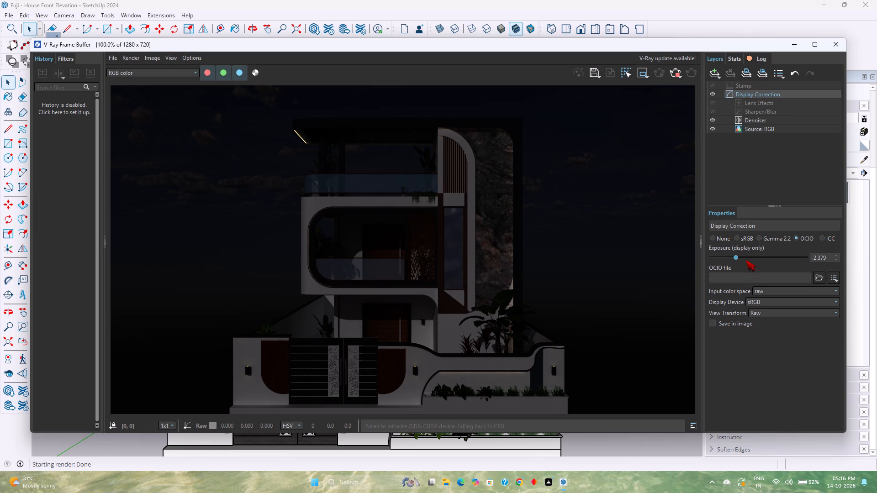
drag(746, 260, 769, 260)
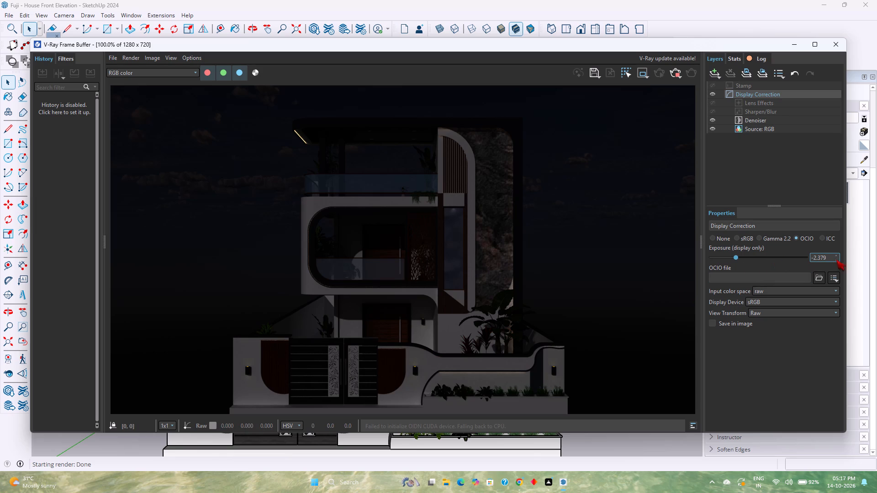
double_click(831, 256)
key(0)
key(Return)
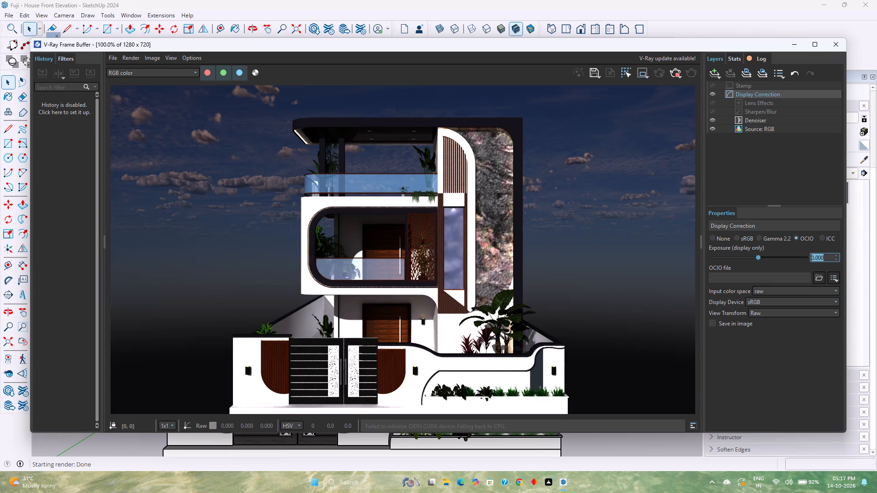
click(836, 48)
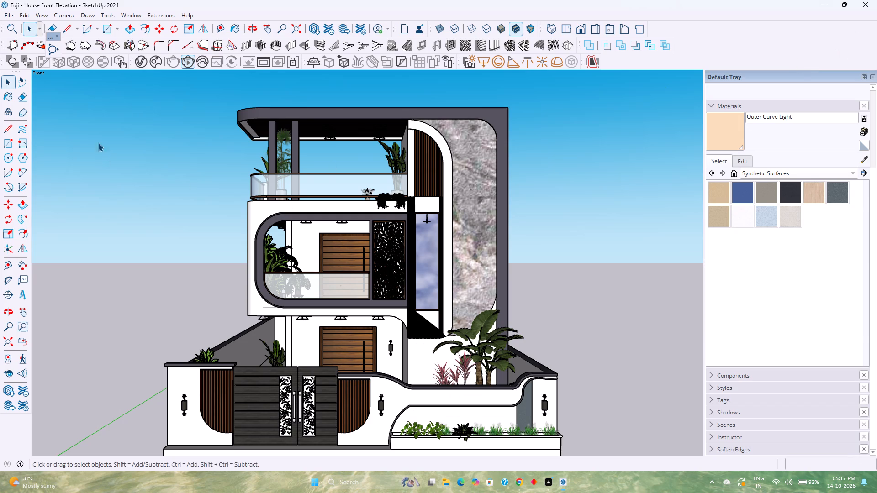
Set the emissive intensity of the V-Ray material Outer Curve Light to 50.
click(140, 63)
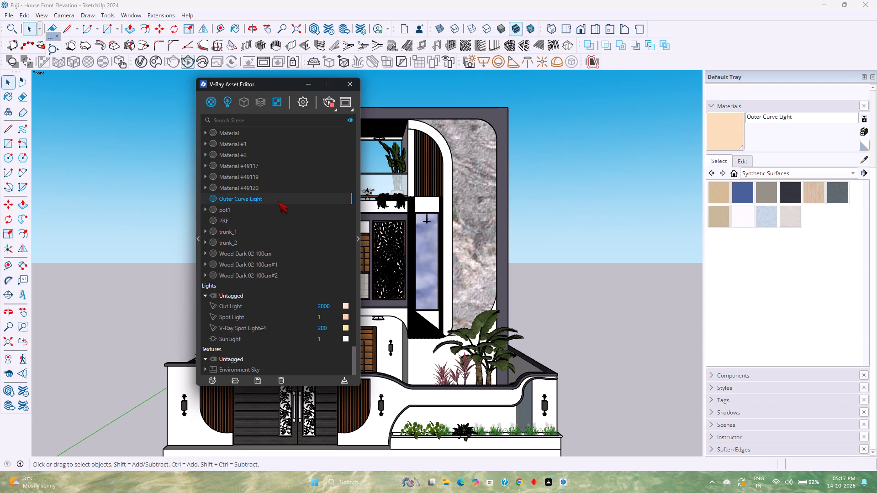
click(278, 201)
click(359, 232)
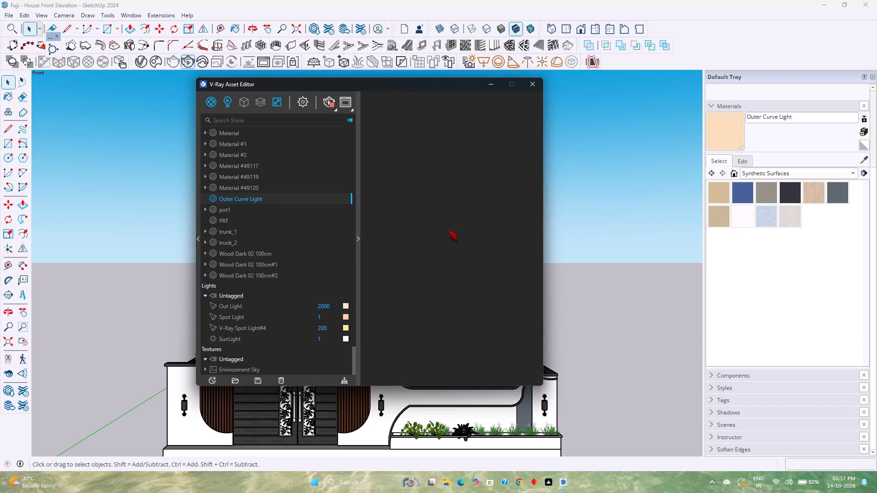
double_click(440, 253)
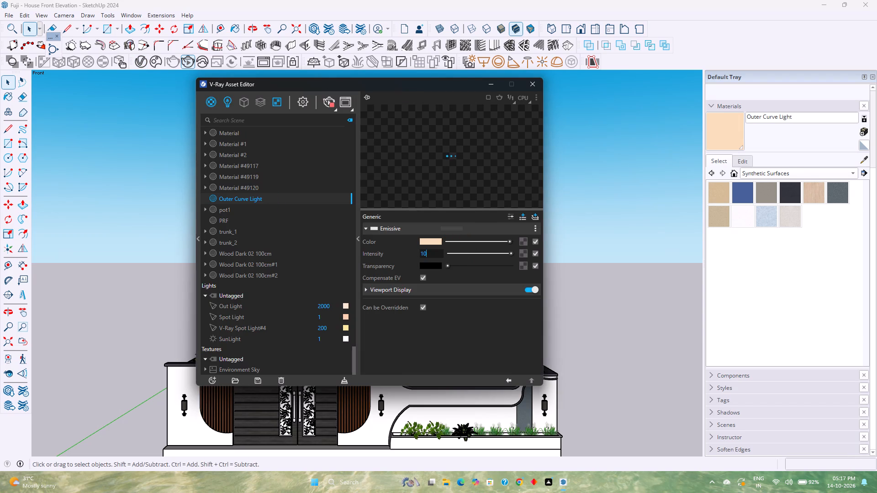
text(50)
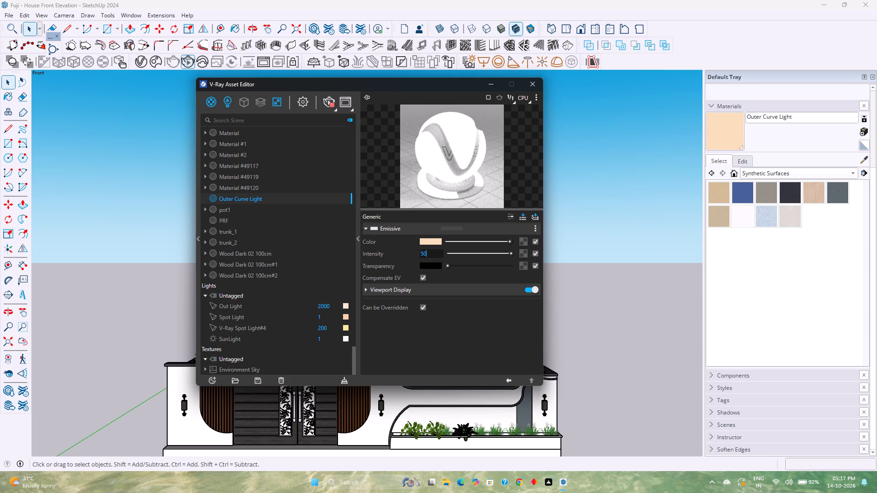
key(Return)
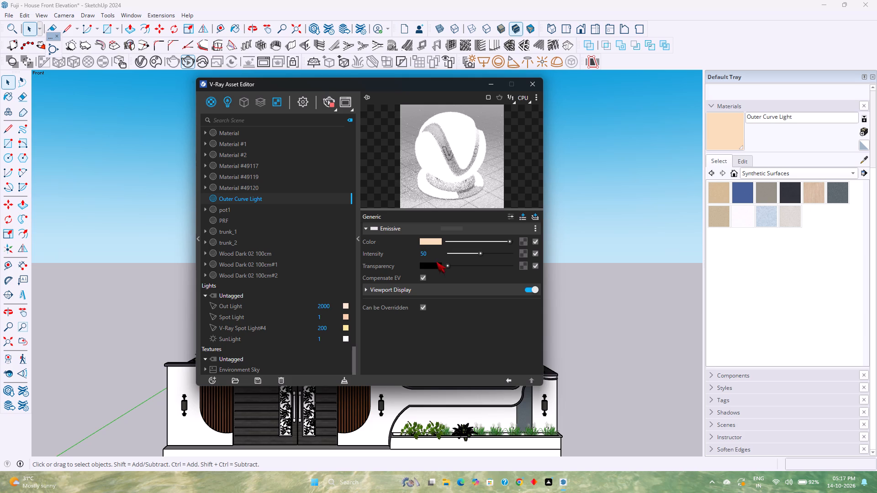
click(427, 278)
double_click(423, 278)
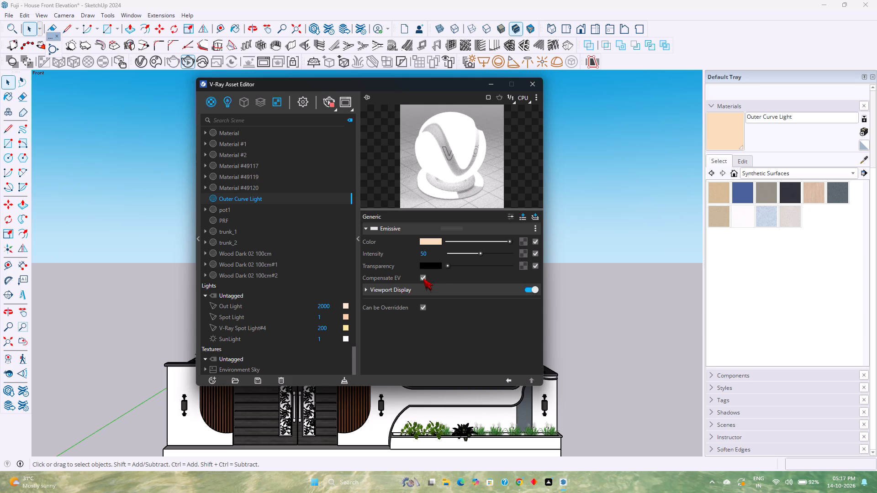
click(532, 83)
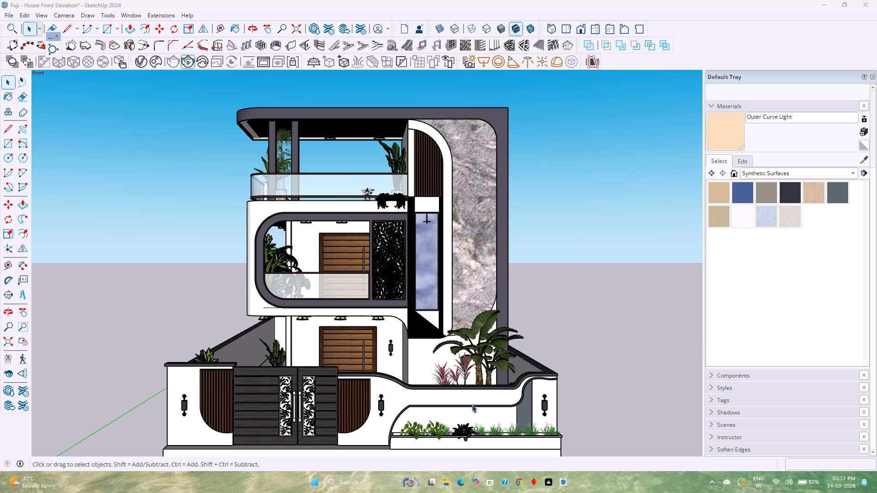
Browse the material collections Landscaping, Fencing and Vegetation, and Carpet, Fabrics, Leathers, Textiles and Wallpaper.
scroll(269, 393, up, 2)
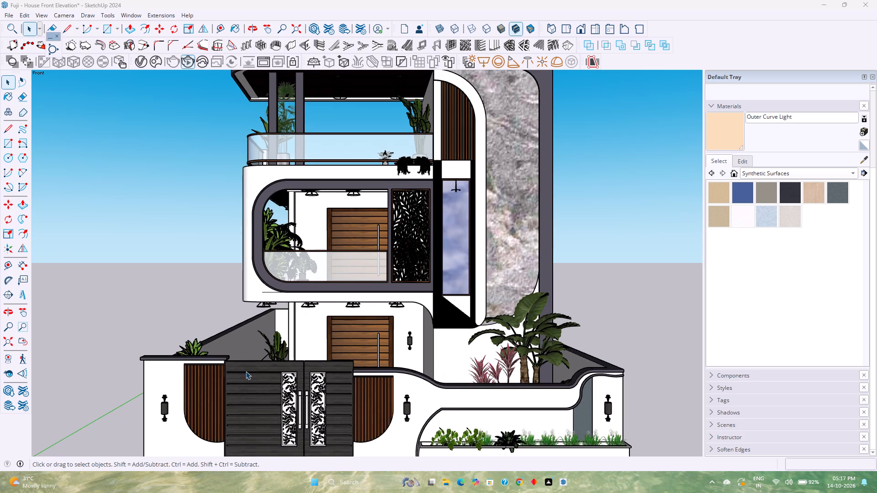
scroll(228, 358, up, 4)
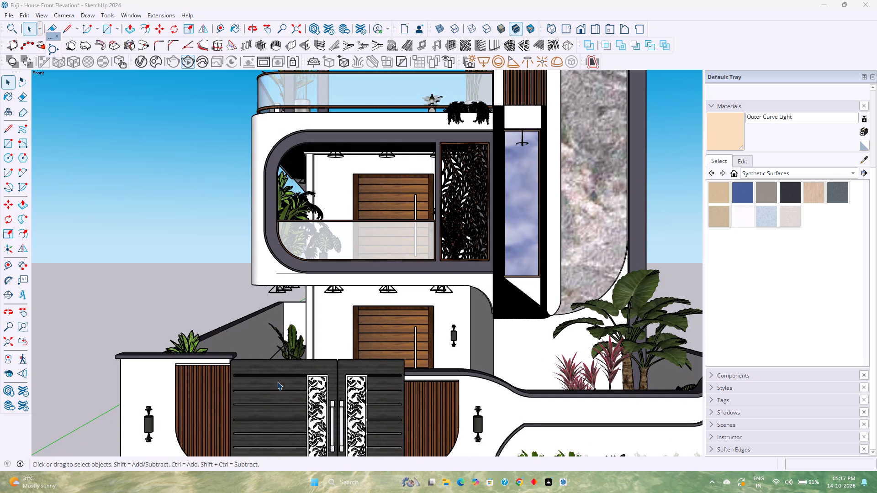
scroll(279, 381, down, 8)
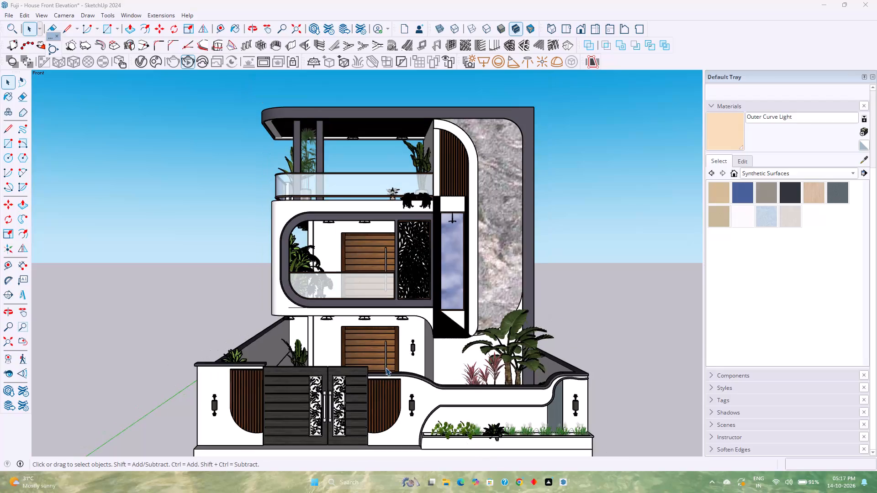
click(772, 174)
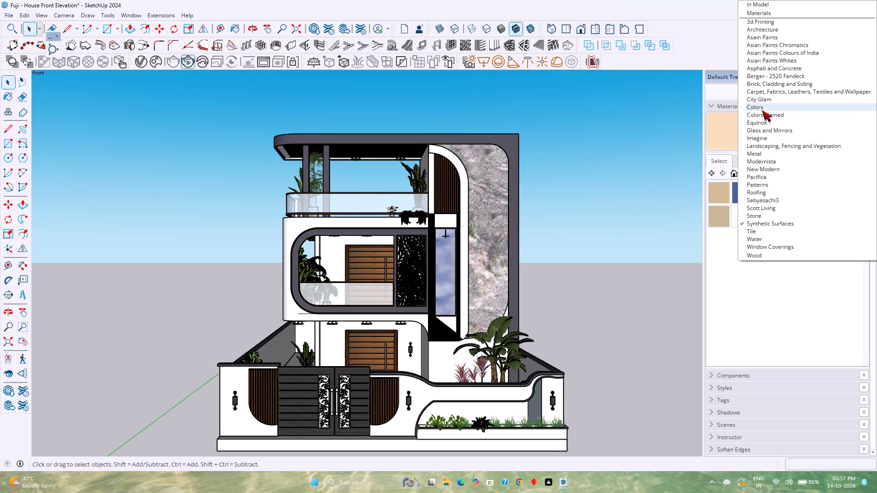
click(764, 143)
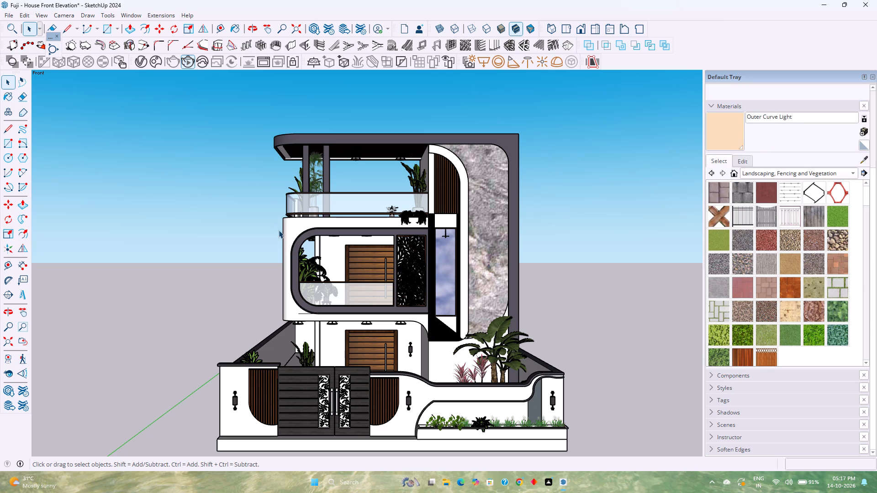
scroll(771, 257, up, 4)
click(753, 173)
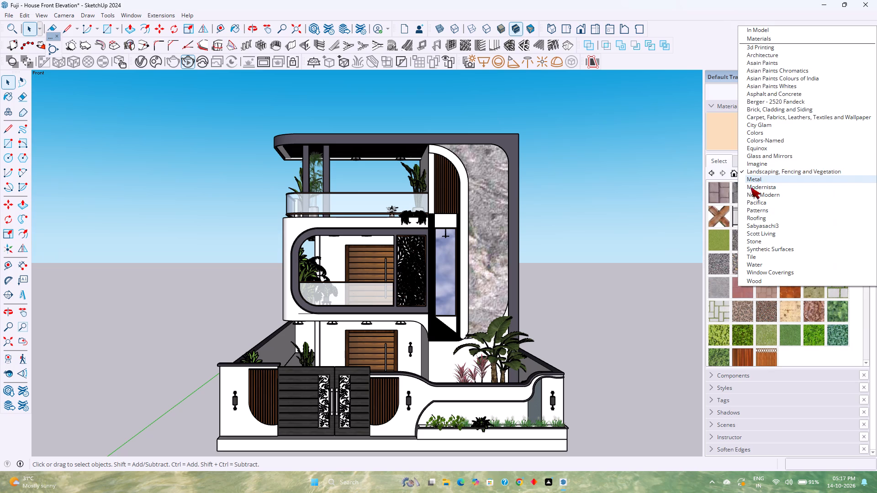
click(766, 121)
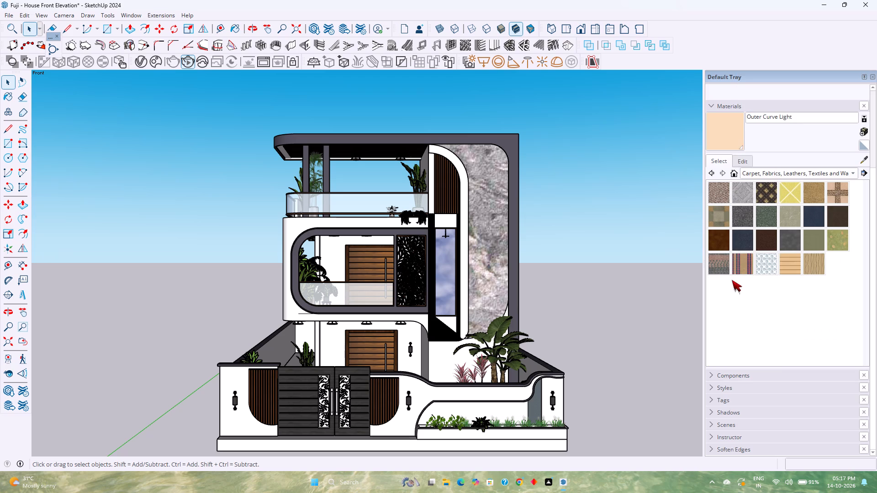
click(789, 172)
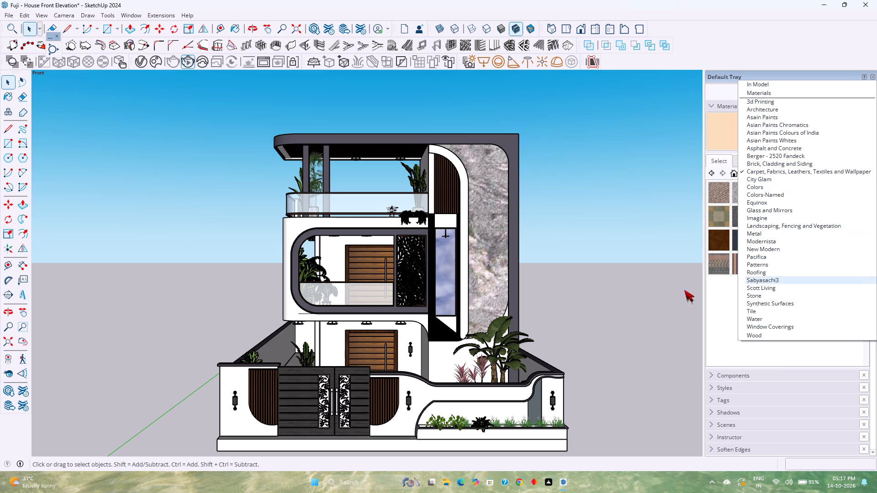
key(Escape)
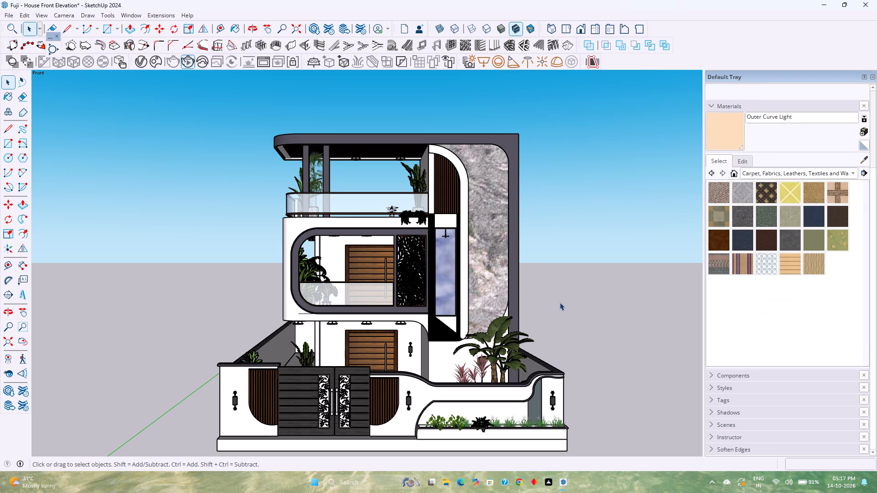
Examine the front boundary wall, the gate and the plinth along their base from raised and angled views.
scroll(563, 291, down, 4)
shift+middle_drag(512, 347, 498, 299)
middle_drag(506, 299, 489, 360)
middle_click(488, 360)
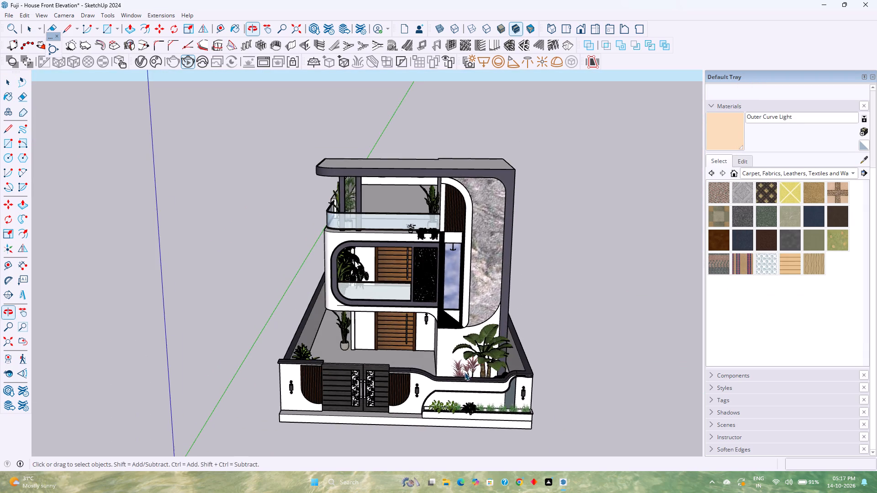
shift+middle_drag(464, 372, 459, 325)
shift+middle_click(459, 325)
shift+middle_click(468, 314)
shift+middle_click(469, 312)
middle_drag(482, 327, 453, 321)
middle_drag(454, 320, 464, 315)
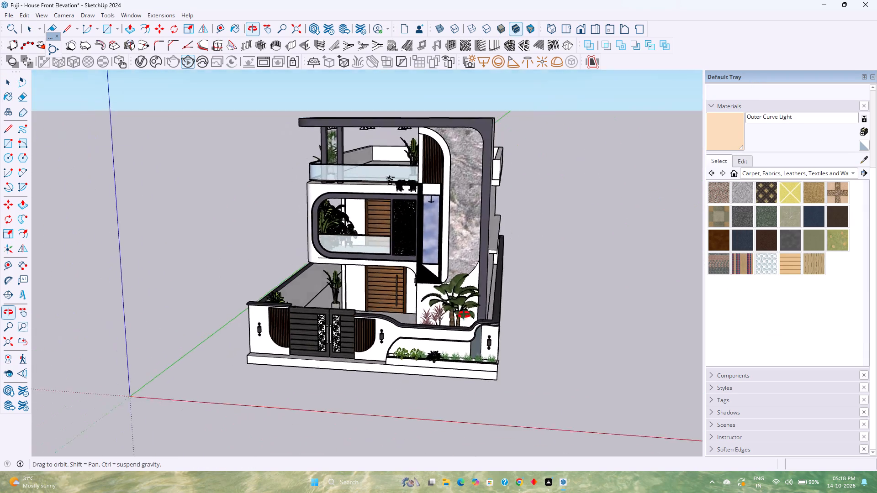
middle_drag(464, 315, 476, 308)
middle_click(476, 308)
middle_click(479, 306)
middle_click(479, 306)
scroll(412, 304, up, 1)
shift+scroll(287, 283, up, 2)
shift+middle_drag(287, 283, 355, 274)
scroll(342, 289, up, 2)
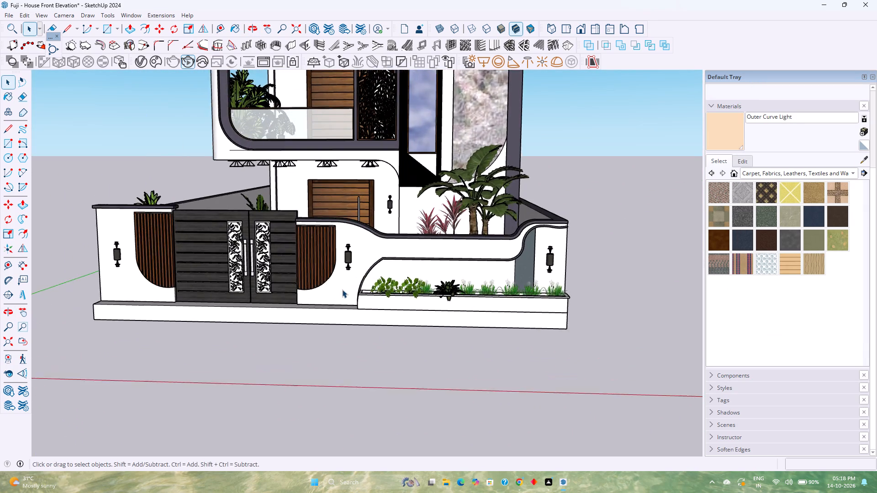
scroll(342, 289, up, 3)
scroll(328, 321, down, 2)
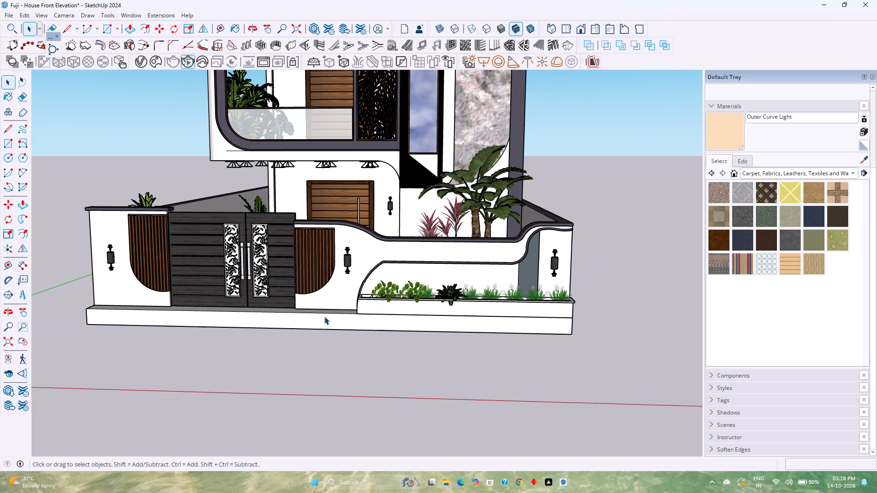
scroll(324, 316, down, 2)
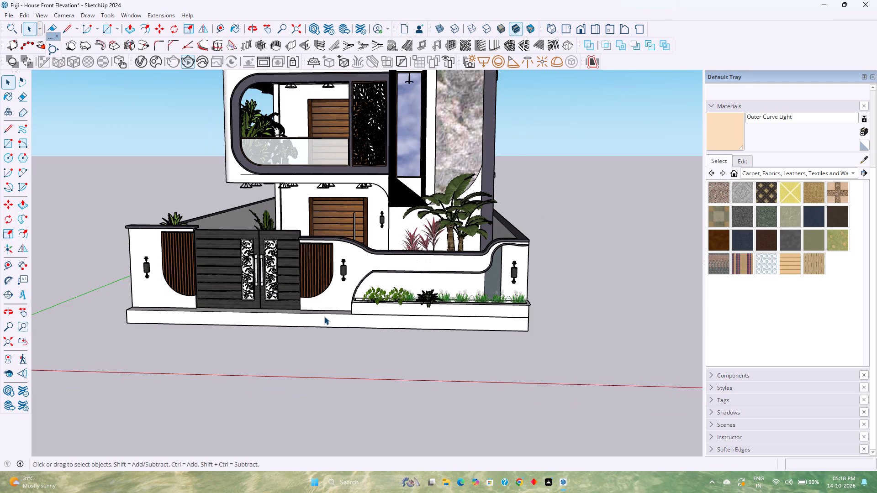
Inspect the ground Albedo Color of the V-Ray SunLight with the picker's color space switched to Rendering (RGB).
scroll(324, 316, down, 8)
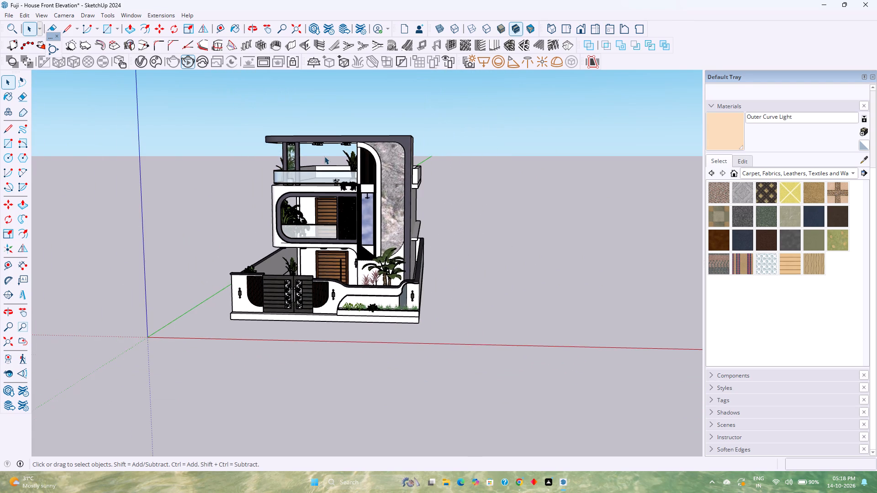
scroll(324, 156, up, 4)
click(136, 63)
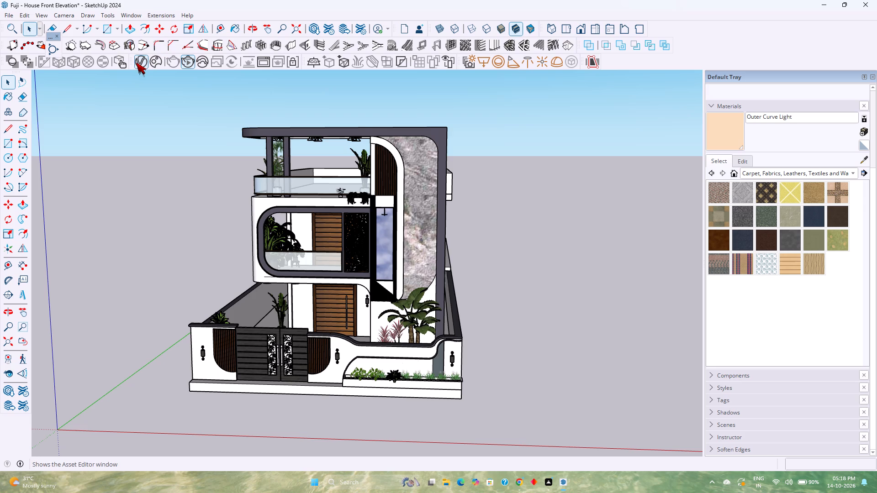
click(246, 102)
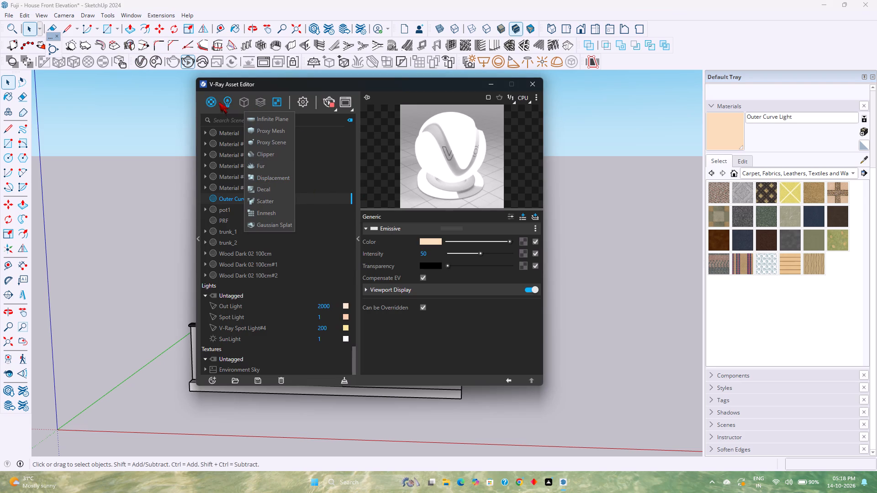
click(230, 104)
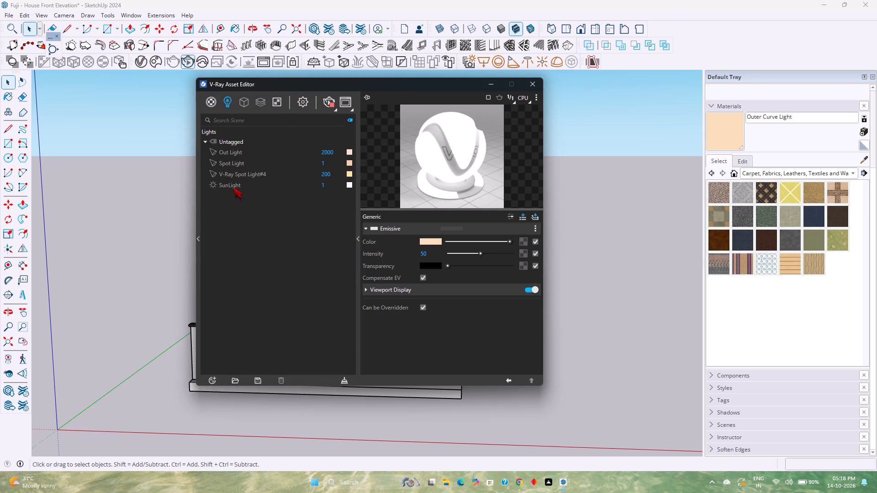
click(233, 187)
scroll(474, 266, down, 2)
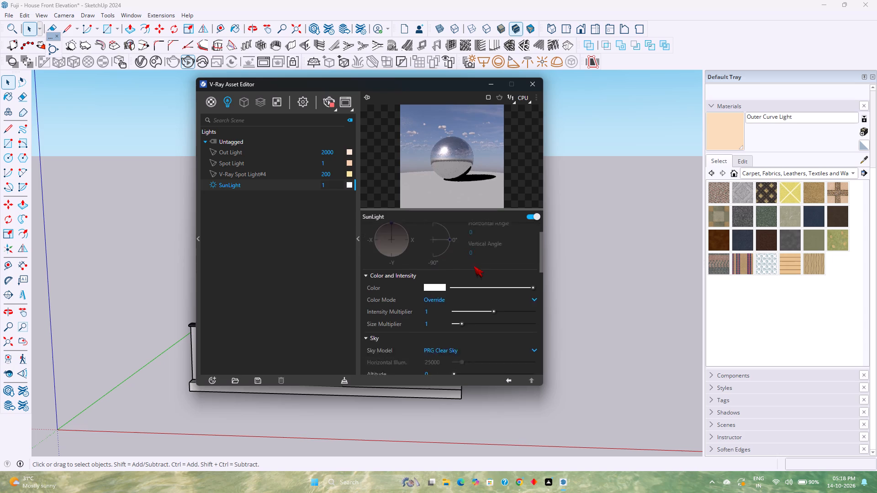
scroll(474, 266, down, 3)
scroll(474, 266, up, 3)
scroll(474, 266, down, 2)
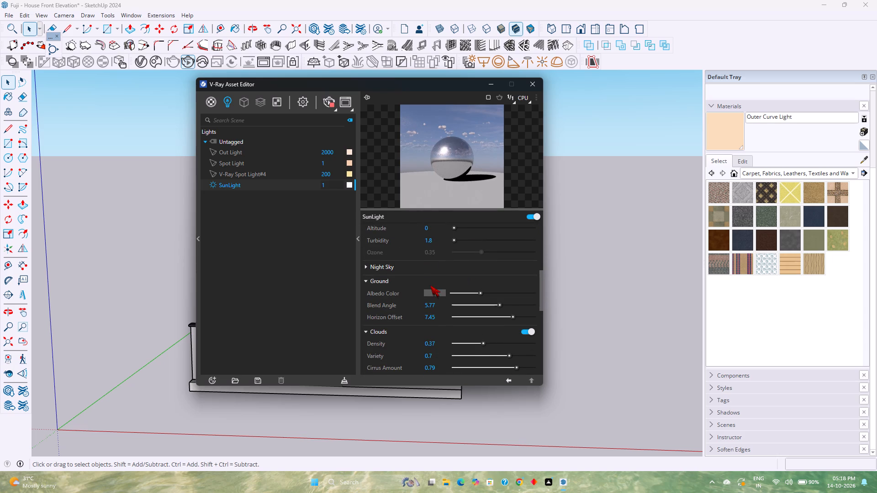
click(432, 290)
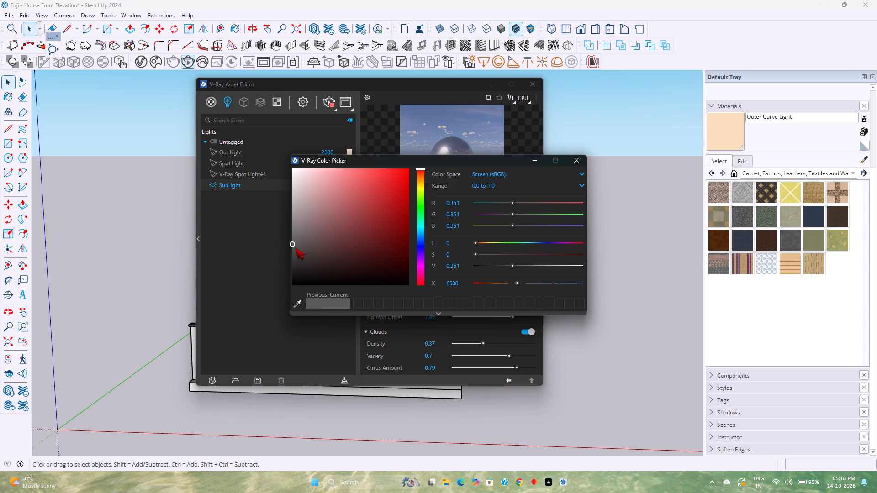
click(581, 174)
click(549, 195)
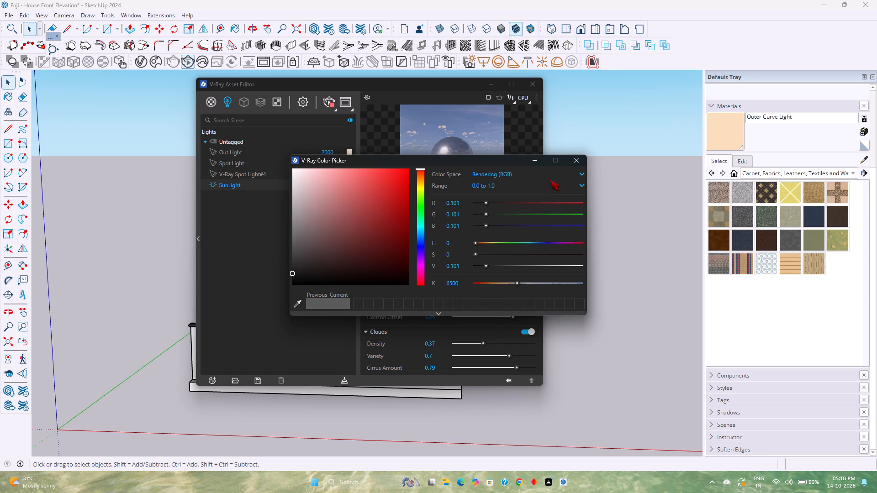
drag(510, 162, 449, 213)
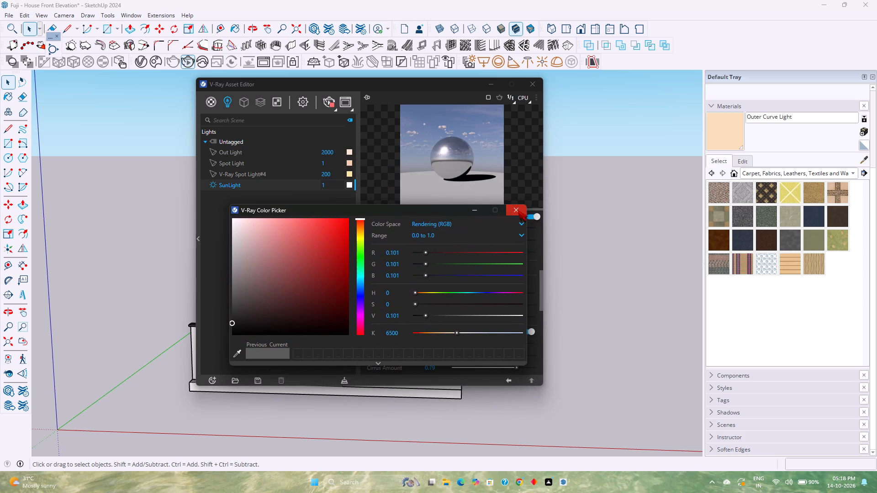
click(518, 210)
Review the SunLight's orientation, color and intensity, sky, ground and cloud parameters.
scroll(430, 304, down, 7)
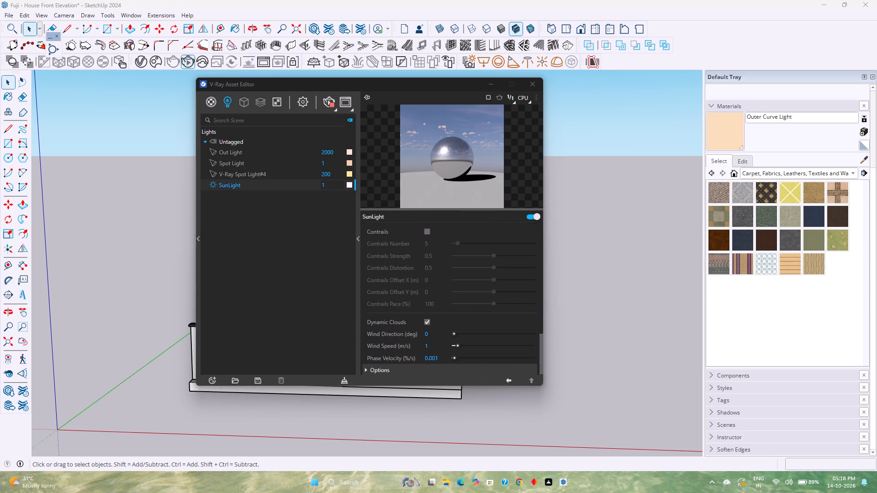
scroll(430, 304, down, 2)
scroll(430, 304, up, 3)
scroll(430, 304, down, 4)
scroll(430, 304, up, 14)
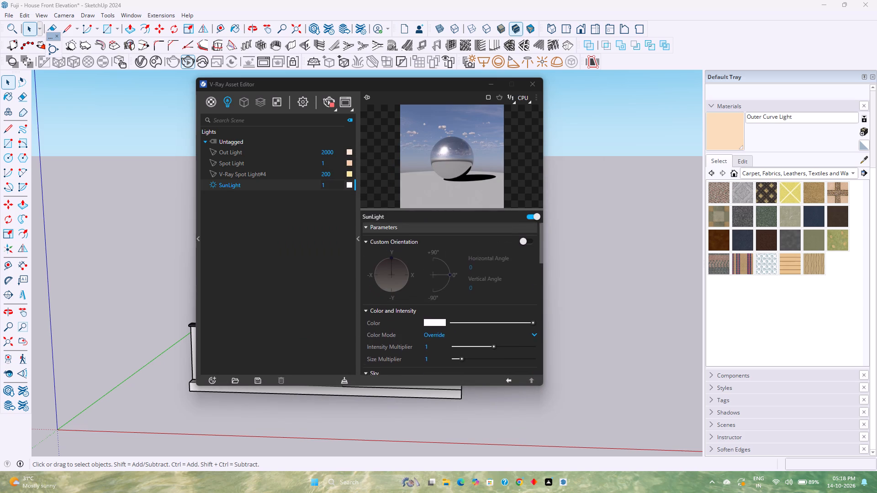
scroll(430, 304, up, 3)
click(422, 230)
click(421, 230)
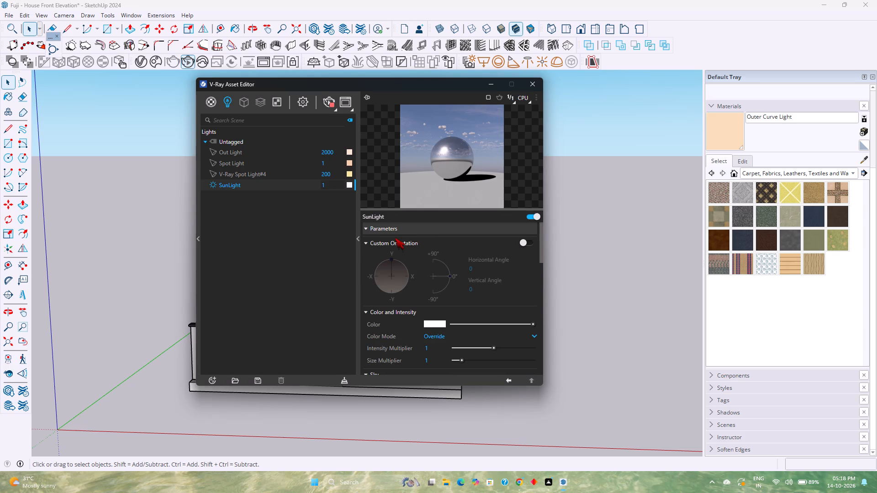
scroll(453, 249, down, 2)
scroll(453, 249, up, 1)
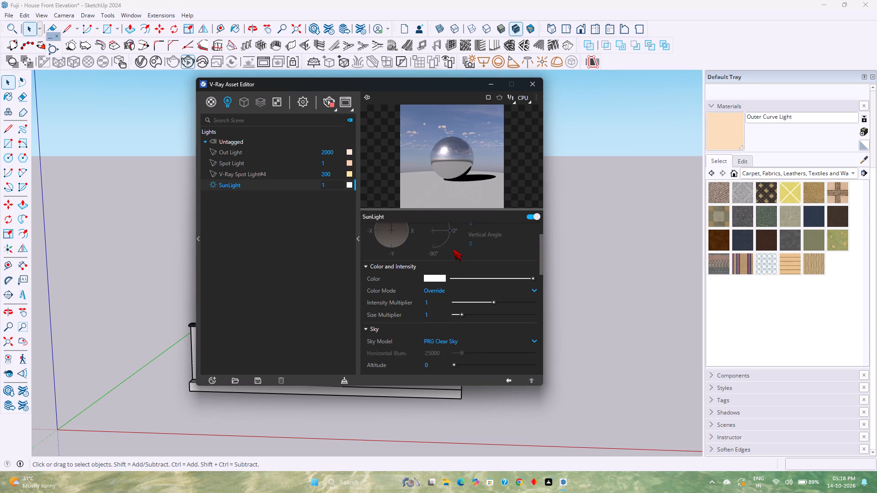
scroll(453, 249, down, 3)
scroll(453, 249, up, 1)
scroll(453, 249, down, 2)
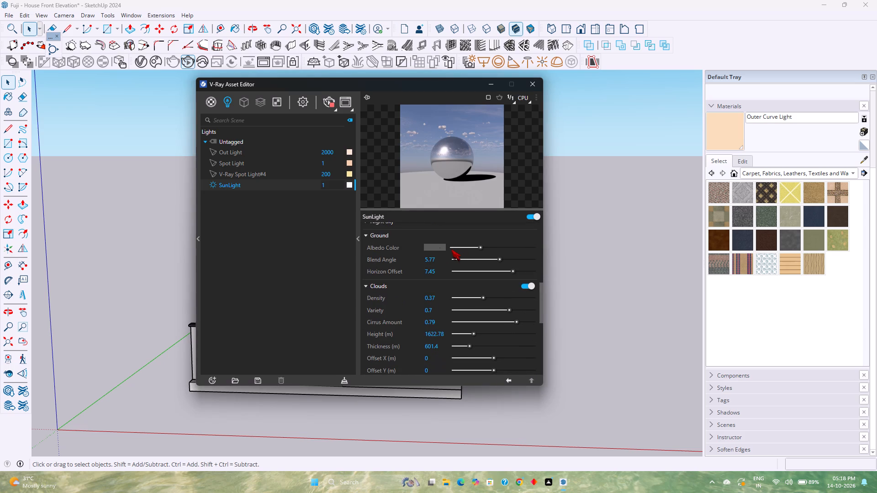
Enable Stars in the SunLight's Night Sky settings and minimize the V-Ray Asset Editor.
scroll(385, 237, up, 1)
click(382, 266)
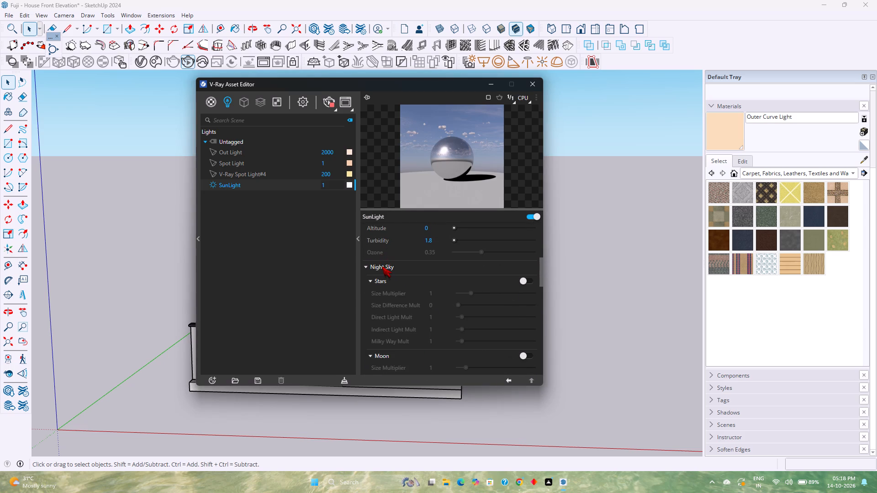
scroll(382, 266, down, 3)
scroll(382, 266, up, 3)
click(523, 281)
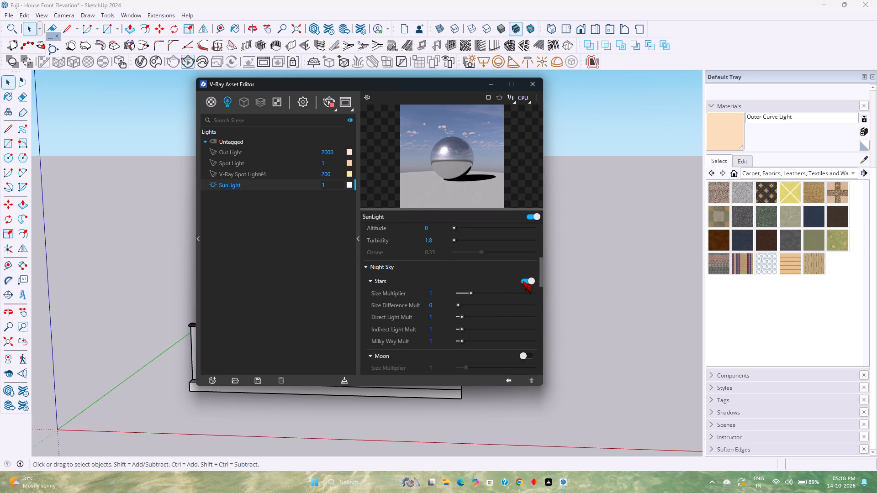
click(486, 84)
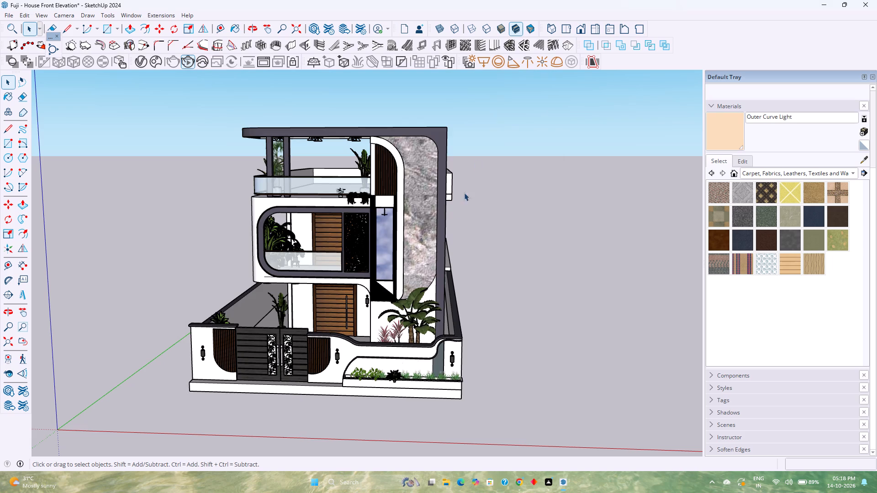
Set the model to the standard front view and run an interactive V-Ray render of it.
click(577, 30)
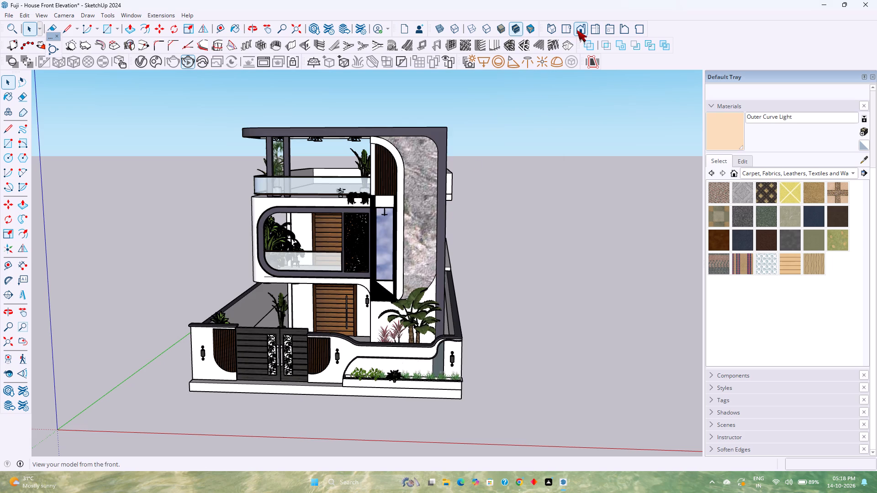
click(189, 62)
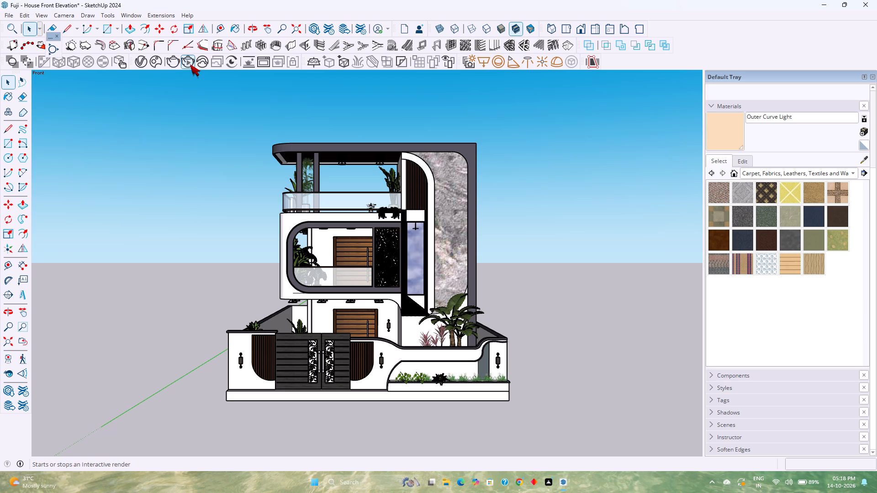
click(190, 64)
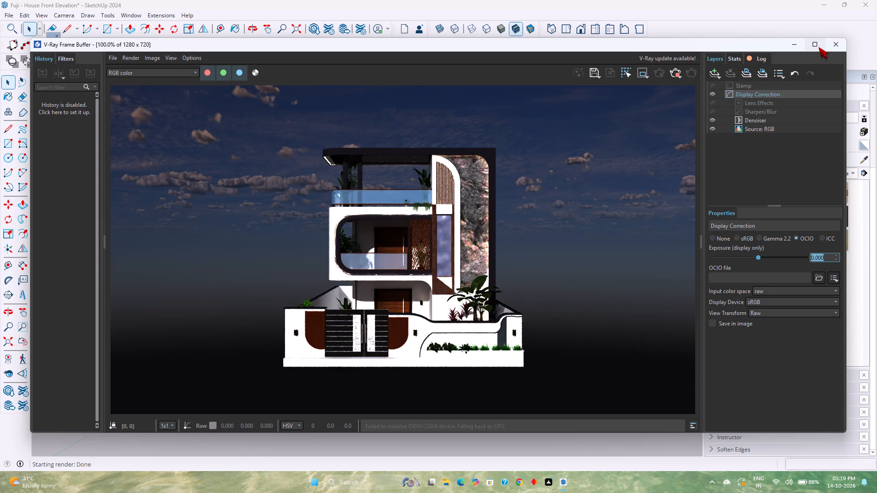
Compare the Gamma 2.2, sRGB and None display corrections on the render, keep sRGB, and minimize the frame buffer.
click(758, 240)
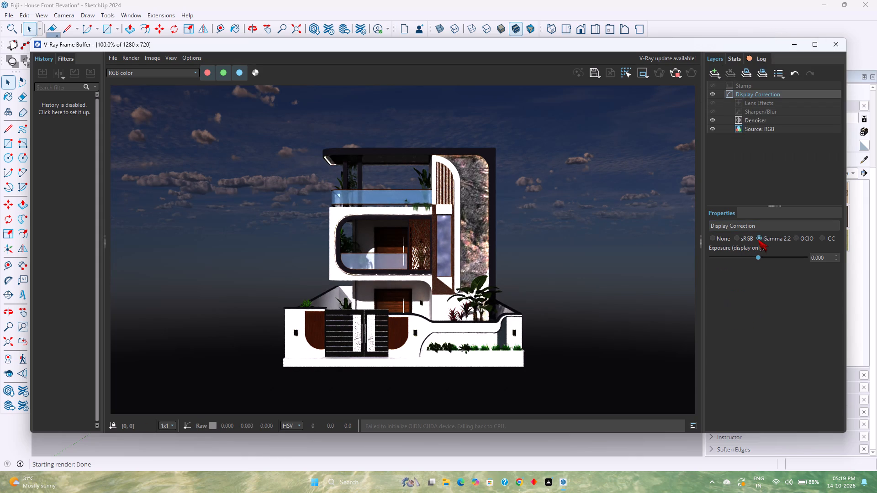
click(741, 239)
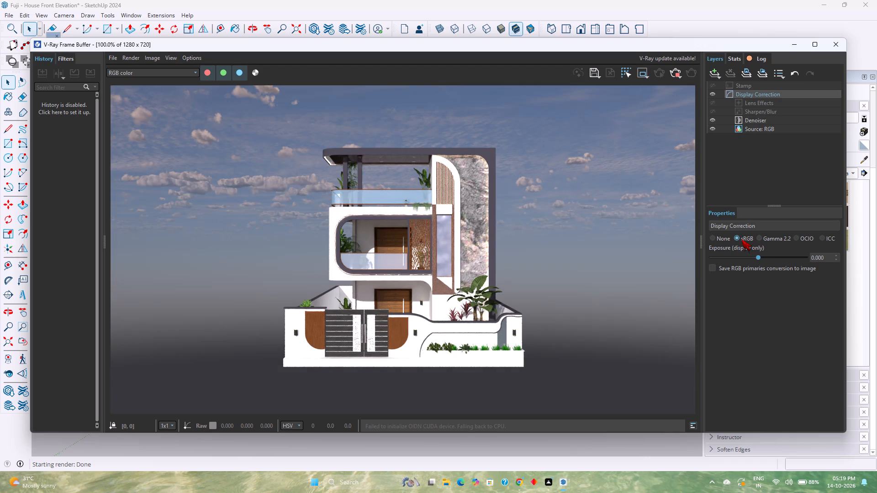
click(719, 240)
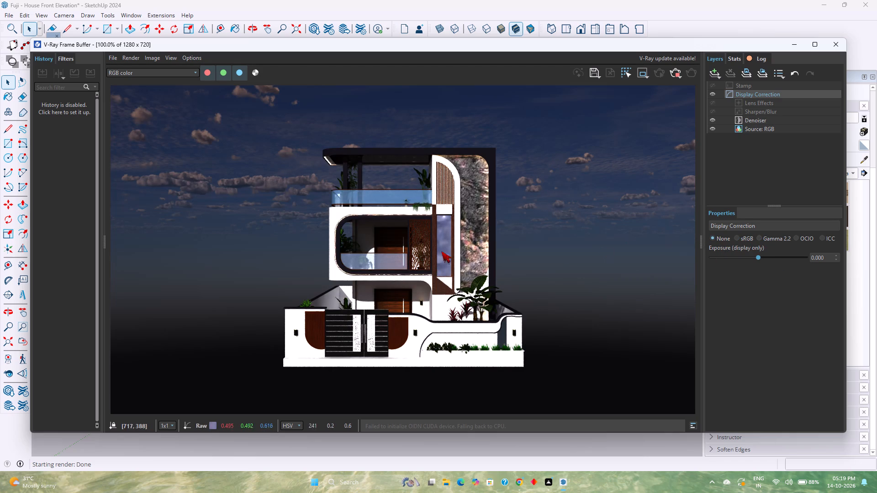
scroll(444, 235, up, 2)
scroll(444, 235, down, 2)
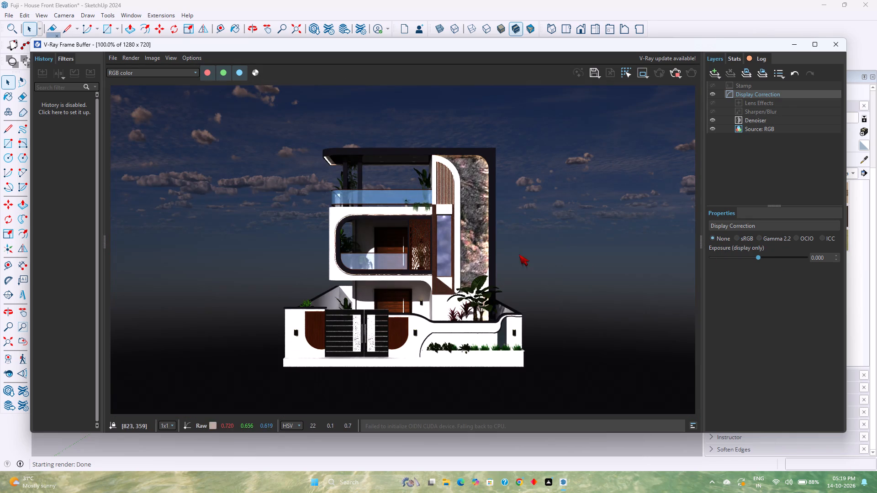
click(746, 238)
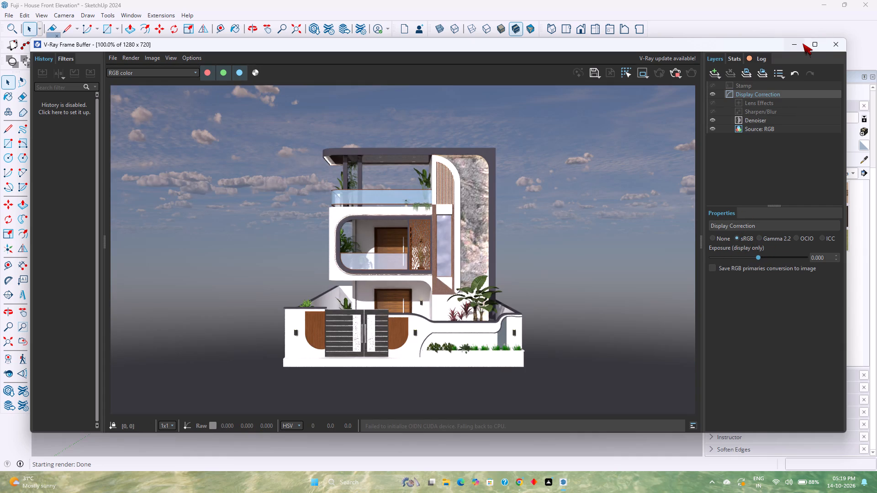
click(799, 43)
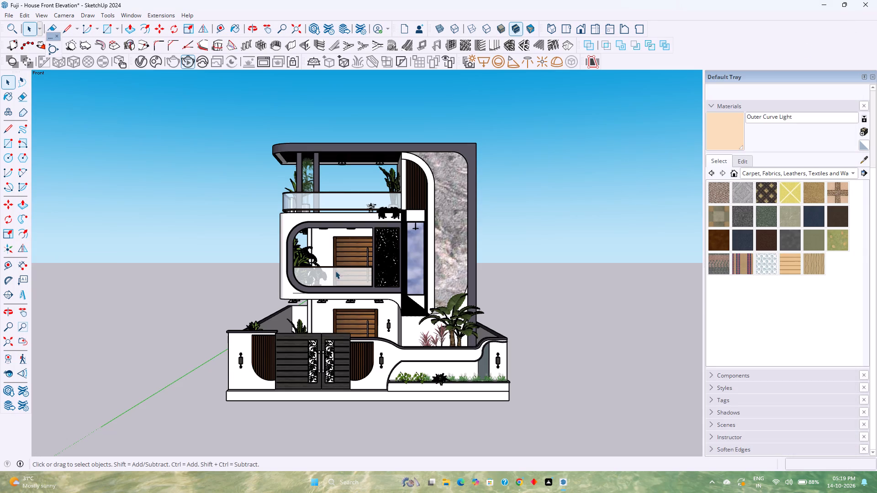
Paint the curved front boundary wall face beside the gate with 0026 AP L145 WHITE CAMEO from the Asian Paints Whites collection.
click(758, 173)
click(792, 137)
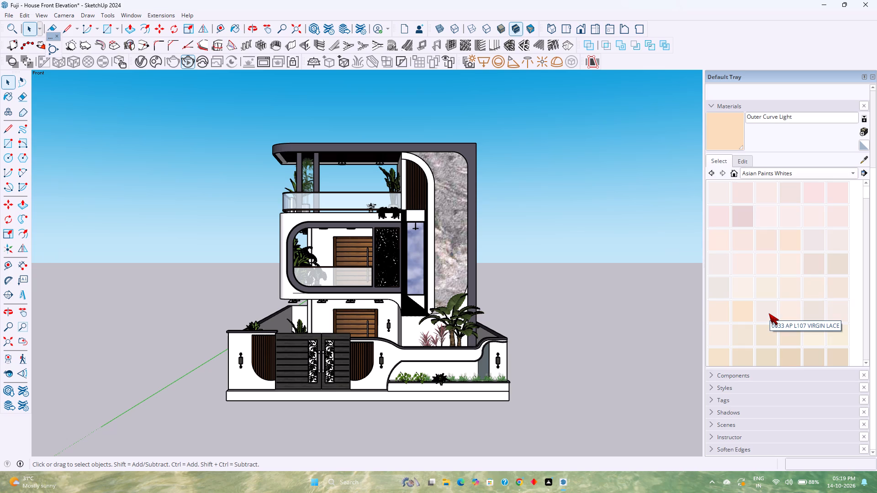
click(746, 294)
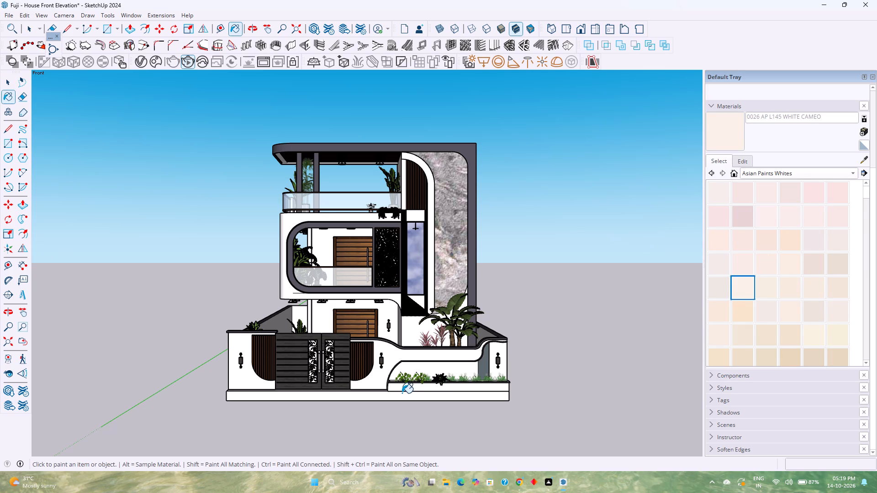
scroll(402, 393, up, 5)
key(space)
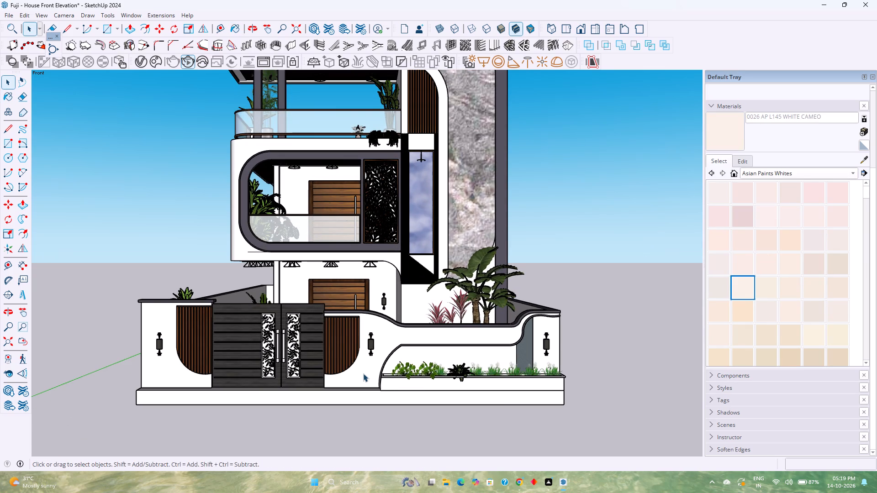
double_click(363, 373)
scroll(363, 373, up, 3)
click(363, 373)
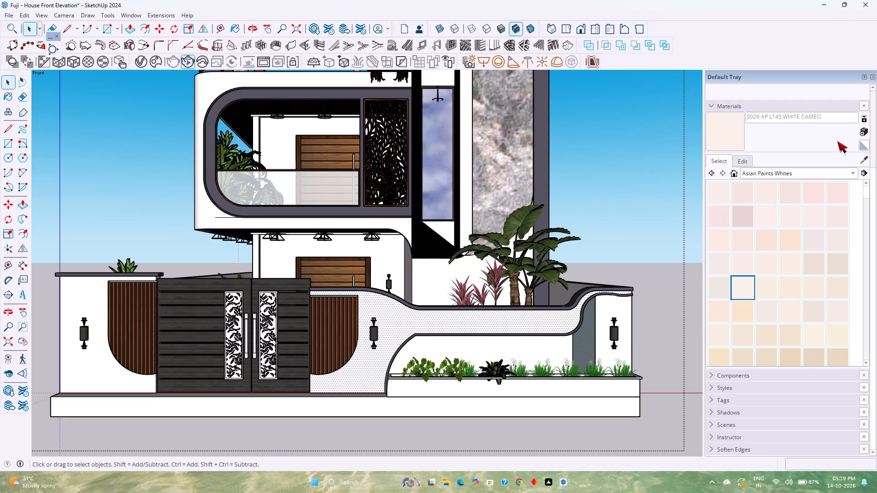
click(750, 287)
click(424, 329)
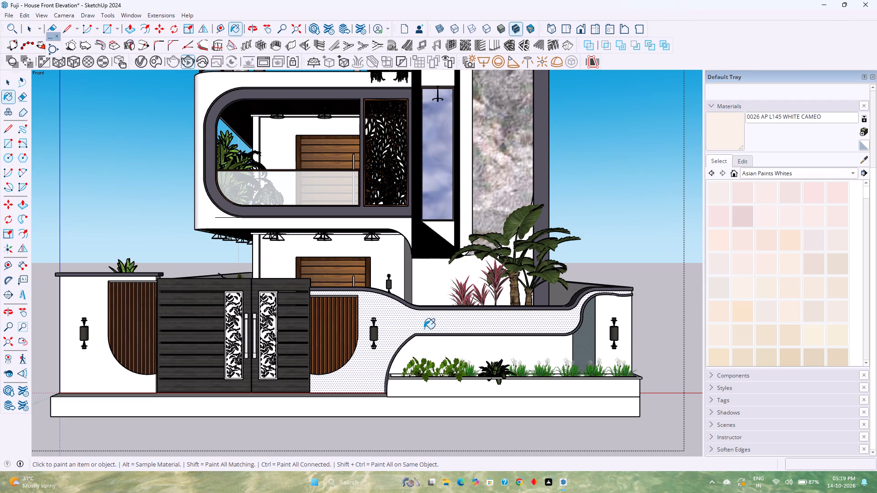
Paint the recessed wall behind the front planter with 0038 AP L132 NATURAL LINEN.
click(737, 337)
click(526, 350)
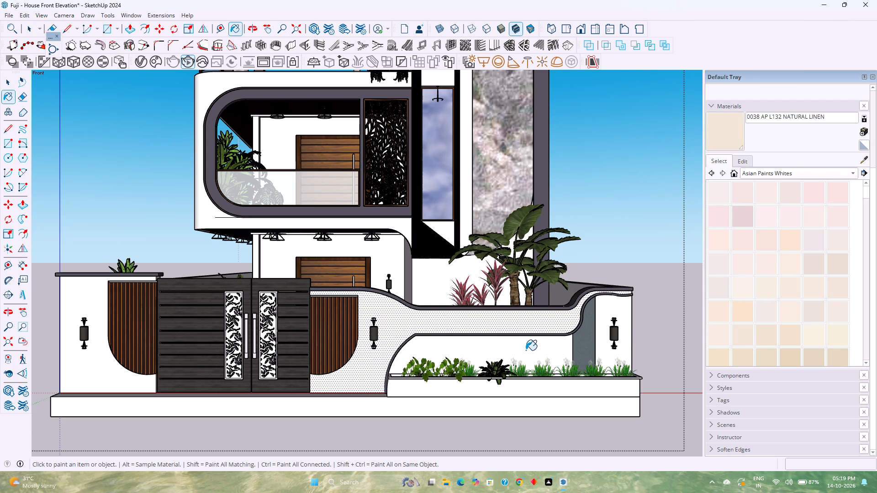
Paint the boundary wall section on the gate's other side, away from the planter, with 0026 AP L145 WHITE CAMEO.
click(745, 288)
click(120, 375)
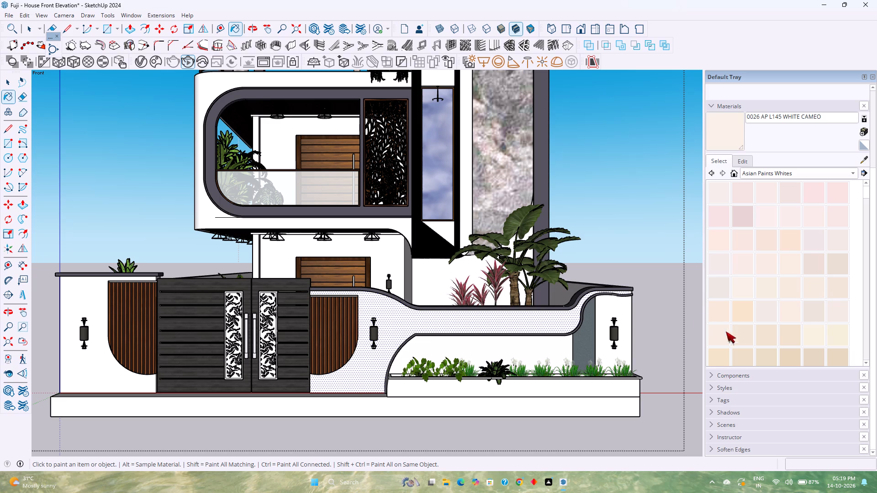
Paint the front planter box's long front face and its gate-side end with 0026 AP L145 WHITE CAMEO.
click(493, 391)
scroll(353, 377, up, 14)
middle_drag(375, 389, 426, 439)
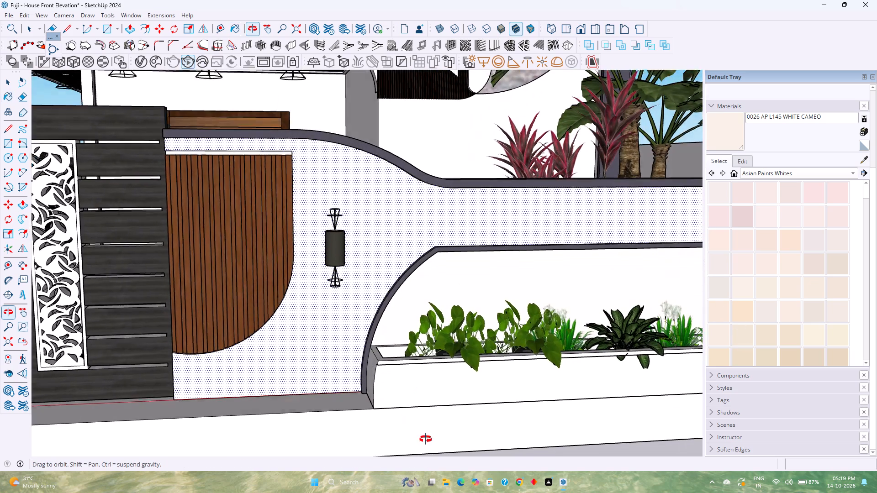
middle_drag(426, 439, 460, 434)
middle_click(460, 434)
click(373, 373)
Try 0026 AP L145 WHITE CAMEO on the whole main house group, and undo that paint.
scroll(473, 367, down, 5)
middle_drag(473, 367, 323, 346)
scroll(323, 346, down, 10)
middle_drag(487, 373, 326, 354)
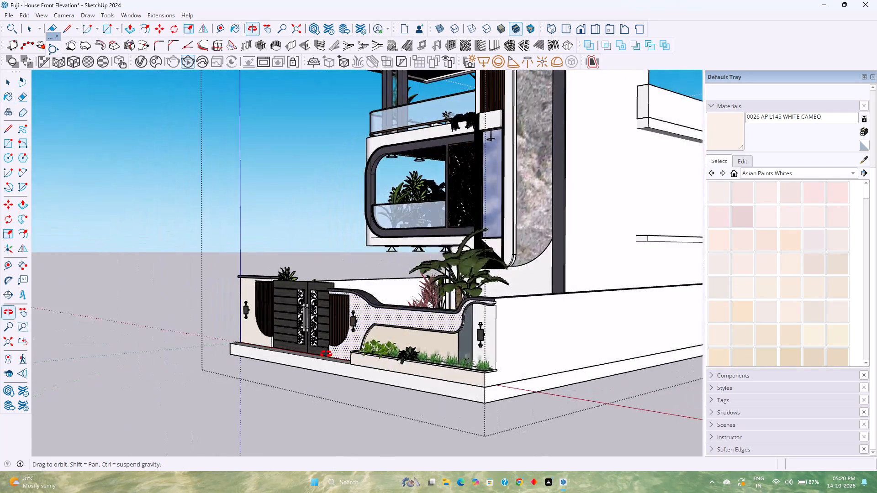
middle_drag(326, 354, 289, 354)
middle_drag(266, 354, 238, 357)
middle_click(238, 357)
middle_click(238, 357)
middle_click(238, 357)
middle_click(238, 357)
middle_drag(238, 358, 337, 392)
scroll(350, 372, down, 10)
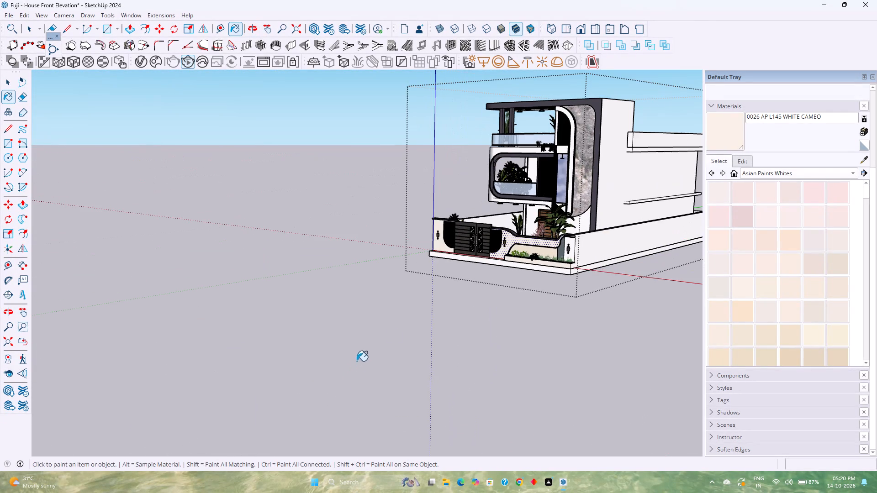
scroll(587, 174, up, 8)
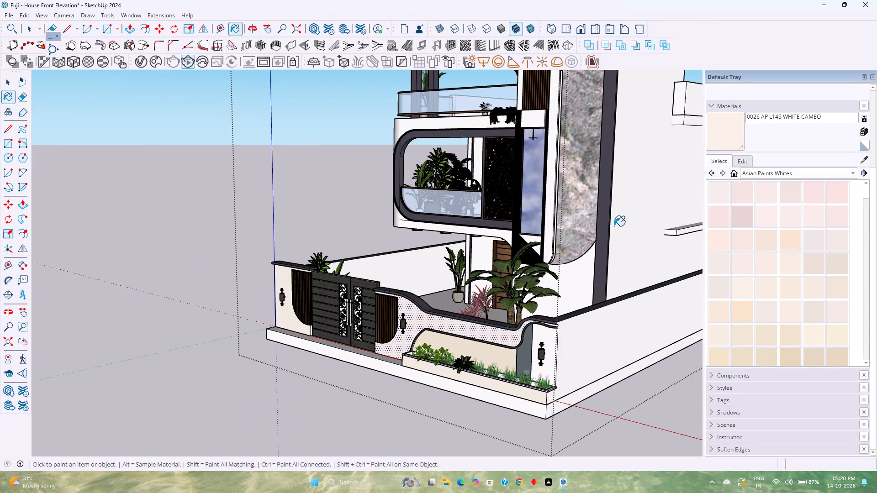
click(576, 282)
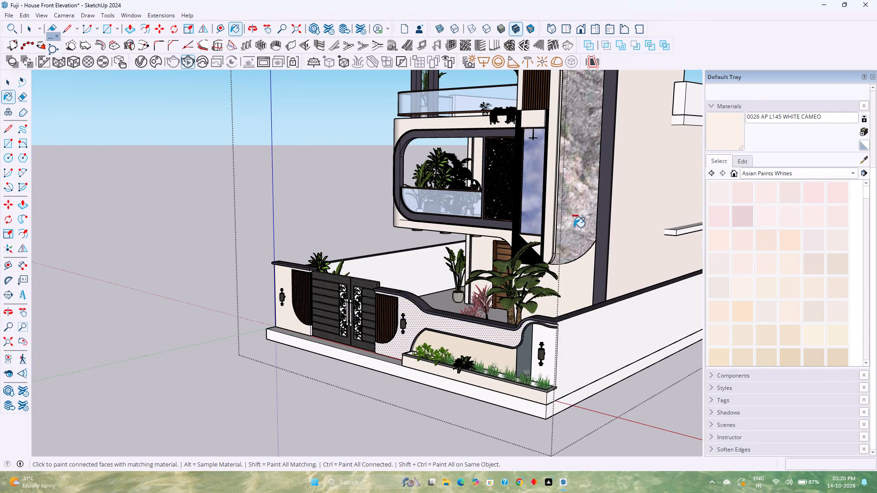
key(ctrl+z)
Inside the main house group, paint the tall curved frame and the balcony's outer band with 0113 AP L161 ABSOLUTE WHITE.
key(space)
double_click(571, 280)
scroll(571, 280, up, 2)
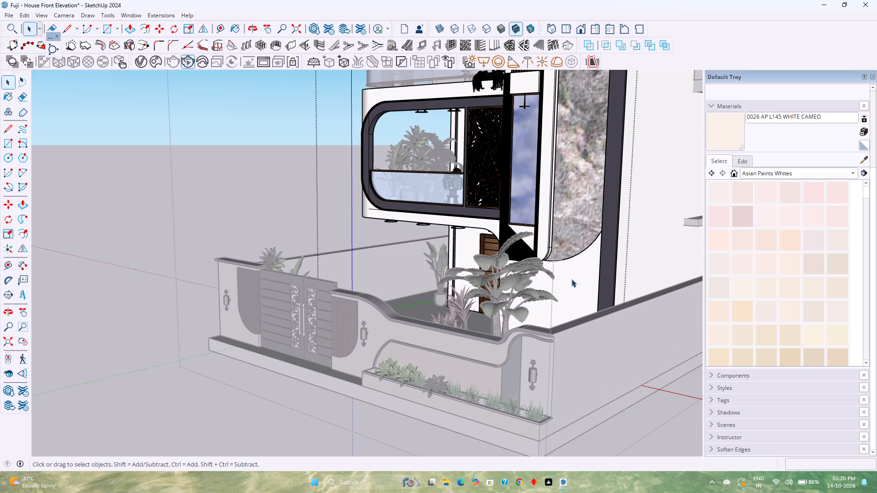
middle_drag(538, 162, 623, 162)
shift+middle_drag(585, 181, 540, 267)
shift+scroll(589, 184, down, 1)
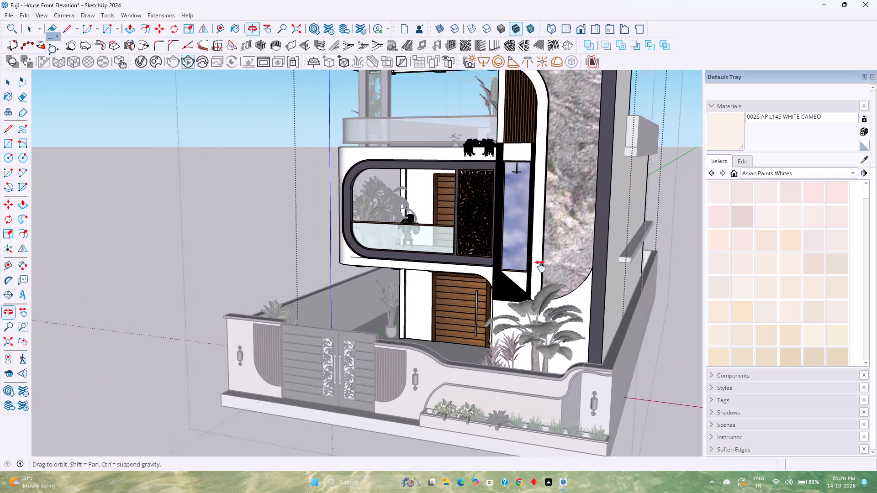
shift+middle_drag(540, 267, 511, 304)
shift+middle_click(510, 304)
click(715, 265)
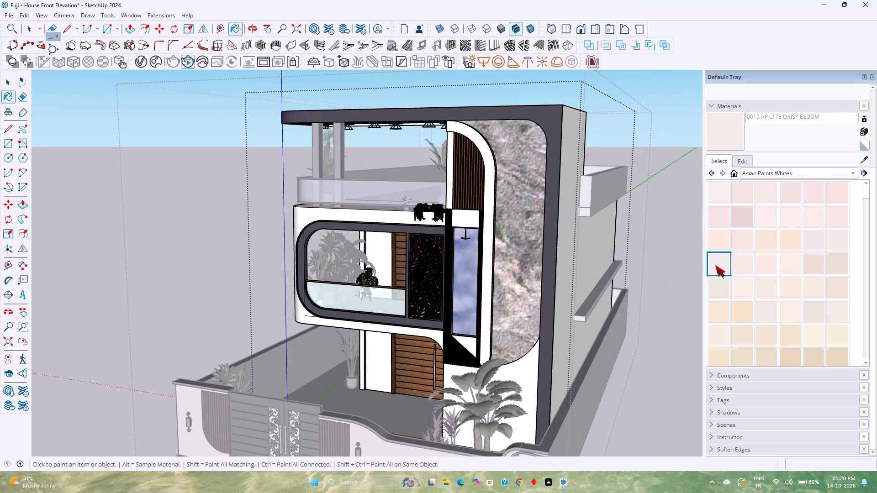
click(765, 210)
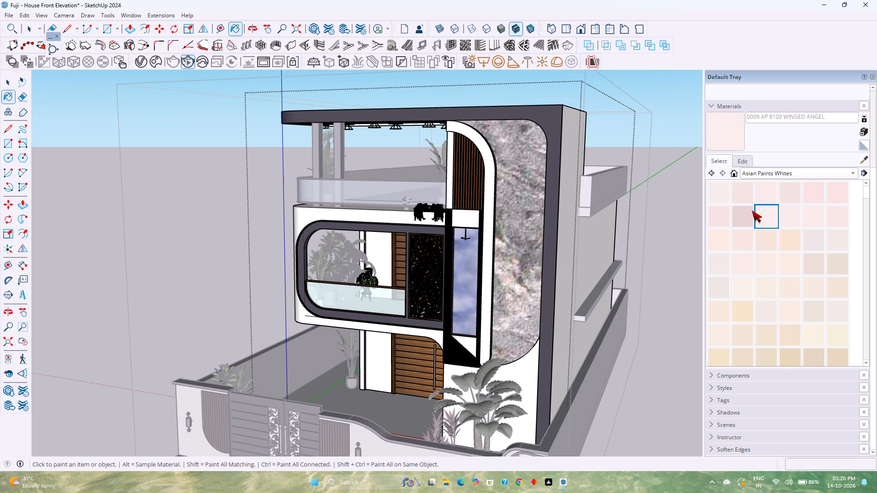
click(716, 195)
scroll(755, 284, down, 13)
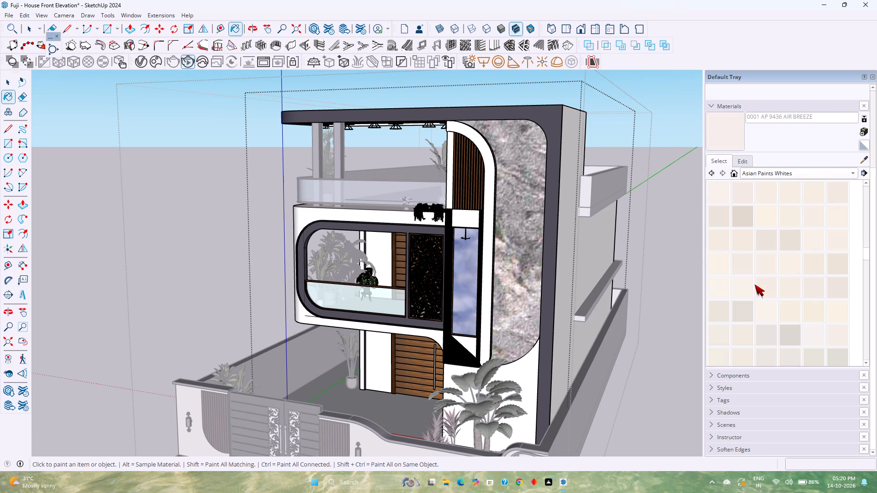
click(811, 341)
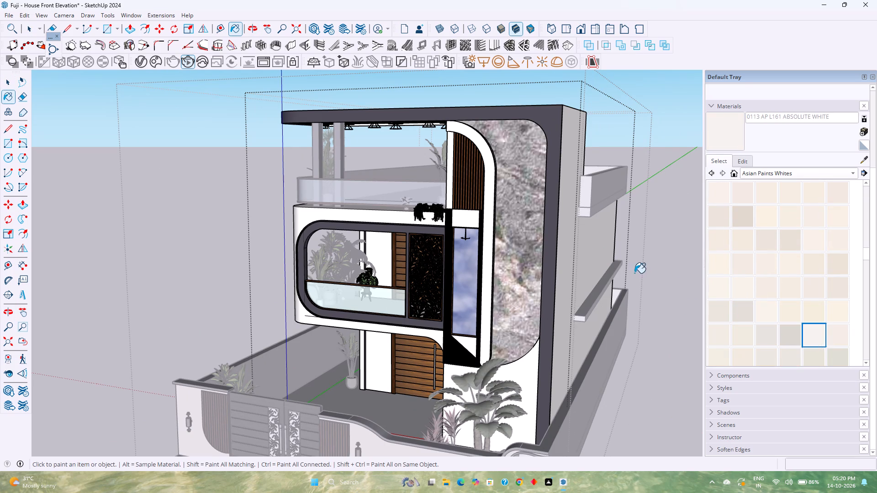
scroll(502, 234, up, 4)
click(481, 227)
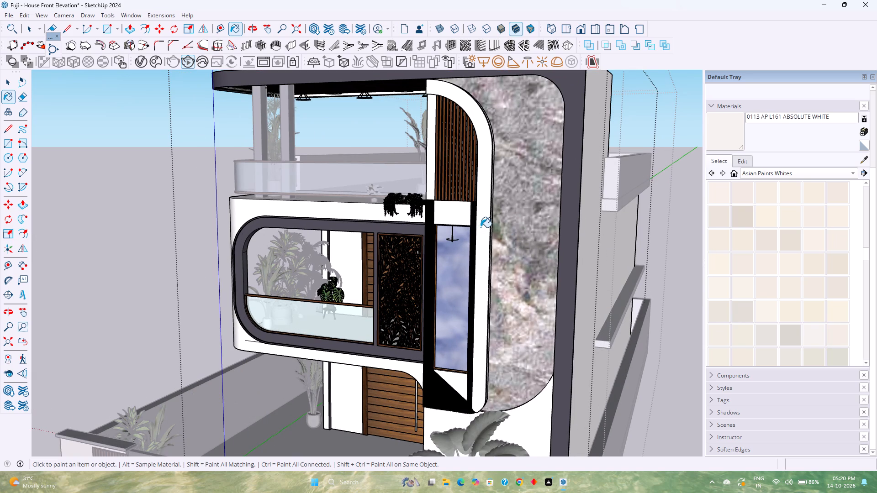
click(351, 212)
Paint the top face of the house's roof slab with 0113 AP L161 ABSOLUTE WHITE.
middle_drag(265, 237, 391, 245)
shift+middle_drag(427, 235, 382, 301)
shift+middle_click(382, 301)
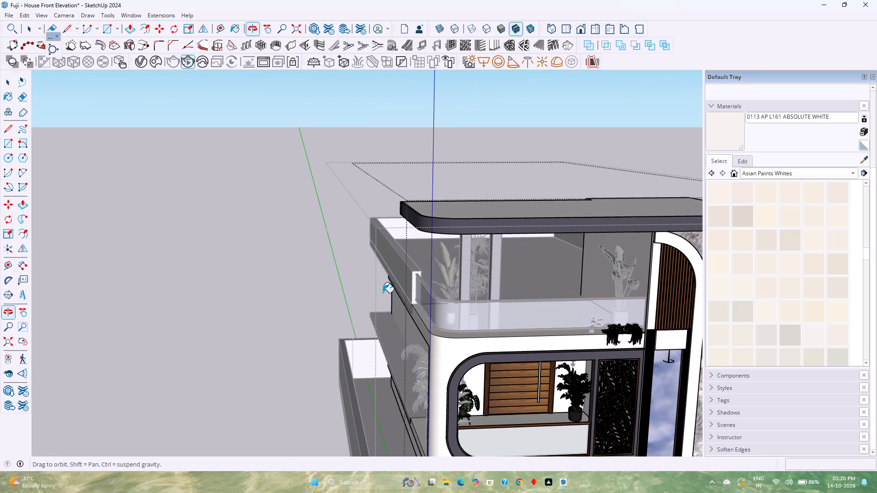
click(466, 216)
Paint the border faces on the underside of the roof overhang with 0113 AP L161 ABSOLUTE WHITE.
middle_drag(493, 293, 504, 243)
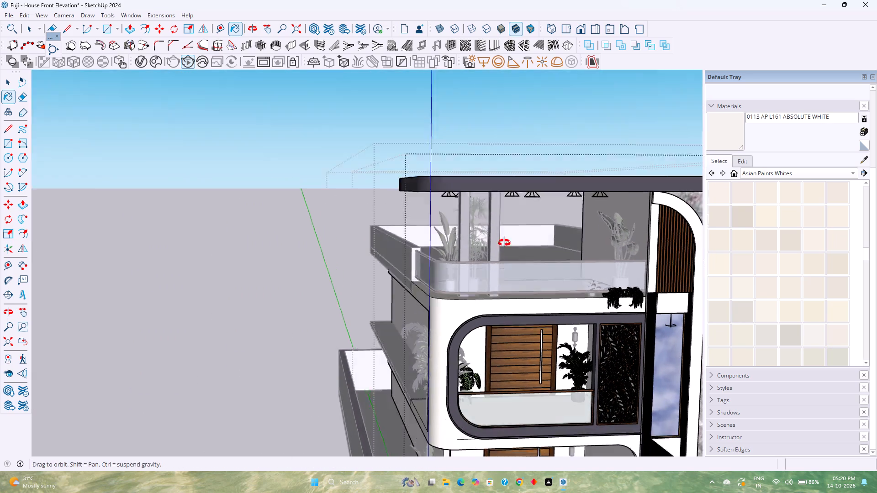
middle_drag(504, 243, 519, 216)
middle_click(519, 216)
scroll(408, 101, up, 1)
scroll(441, 123, up, 12)
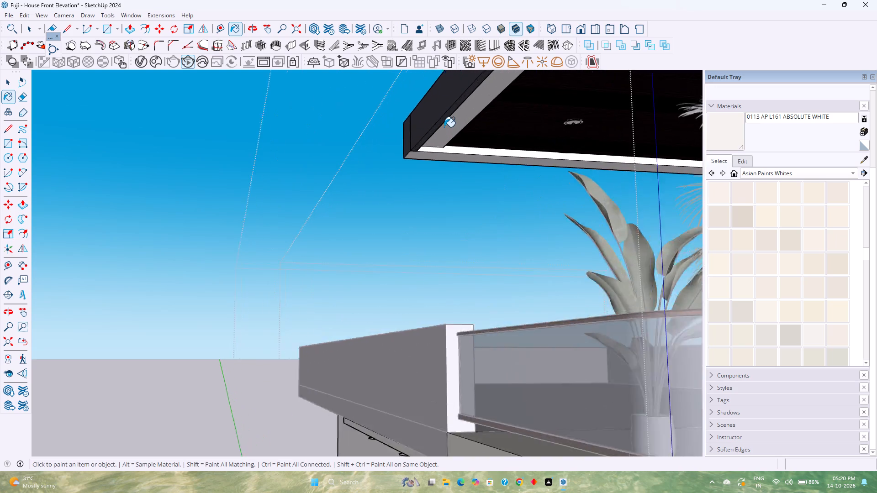
scroll(444, 127, up, 7)
click(447, 131)
scroll(436, 177, up, 4)
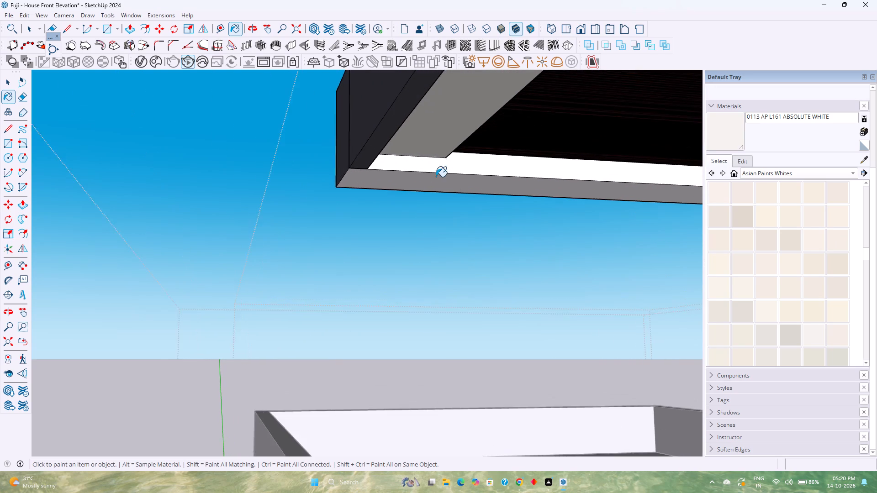
scroll(436, 177, up, 3)
click(431, 166)
click(431, 185)
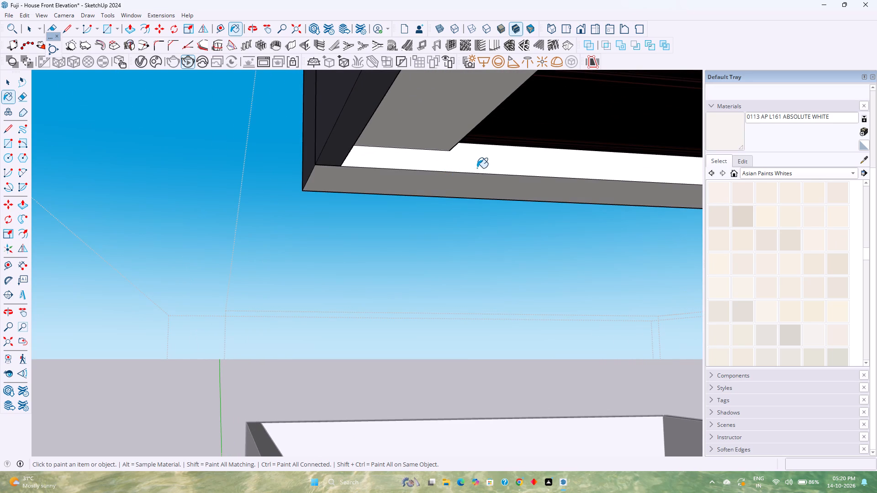
Paint the vertical strip beside the upper wooden slats and the arch above them with 0113 AP L161 ABSOLUTE WHITE.
scroll(477, 168, down, 16)
shift+middle_drag(477, 168, 346, 168)
scroll(346, 169, down, 2)
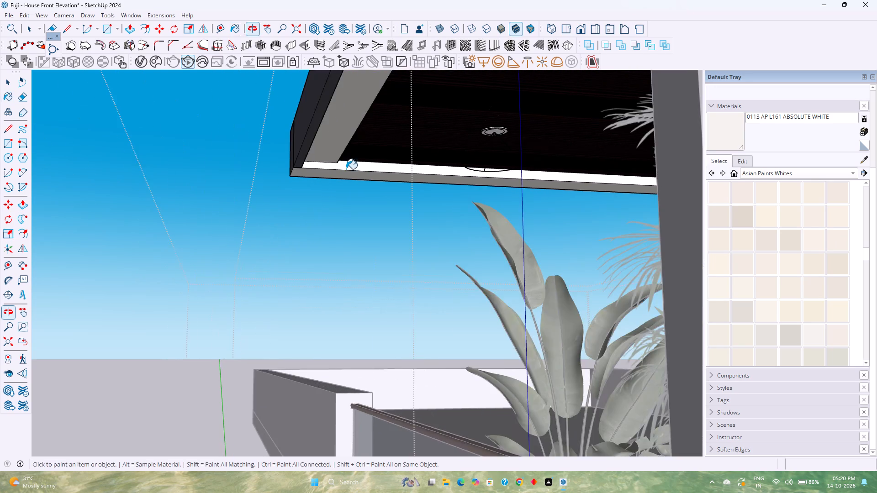
scroll(346, 169, down, 20)
middle_drag(399, 190, 295, 238)
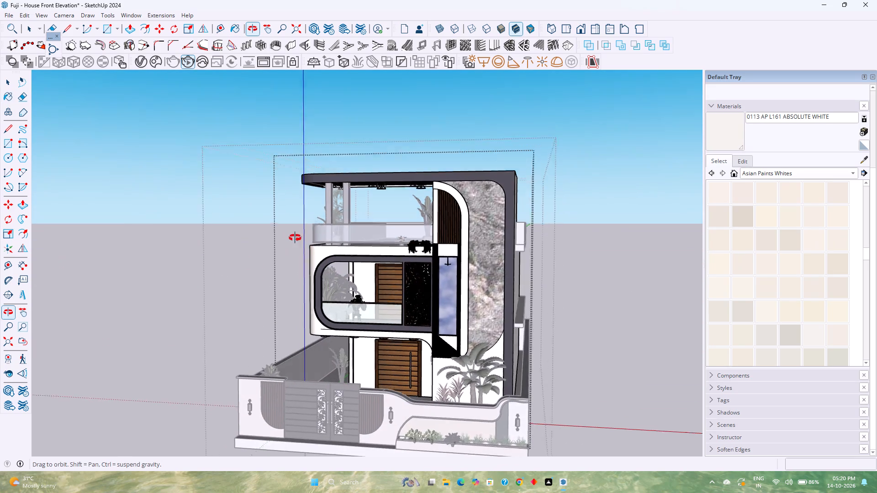
middle_drag(295, 238, 295, 238)
scroll(423, 211, up, 11)
click(445, 184)
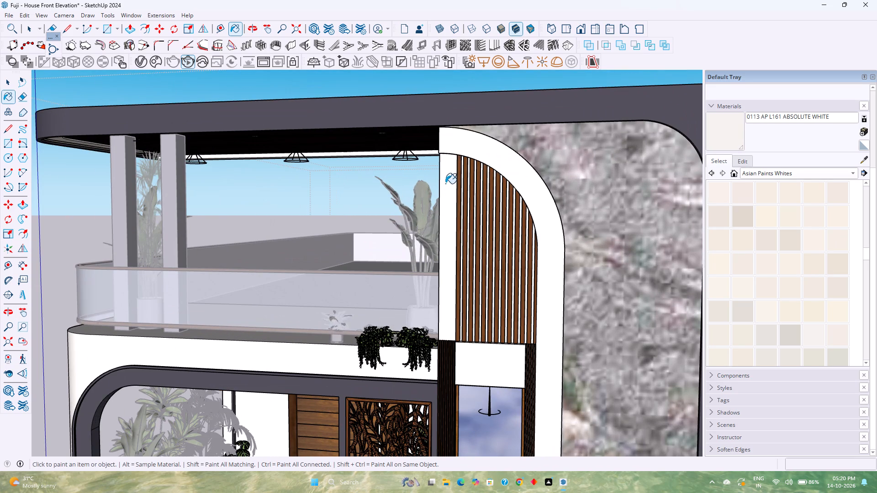
click(447, 141)
Examine the painted upper storey, roof and side of the house from several angles.
middle_drag(447, 141, 680, 182)
middle_click(680, 182)
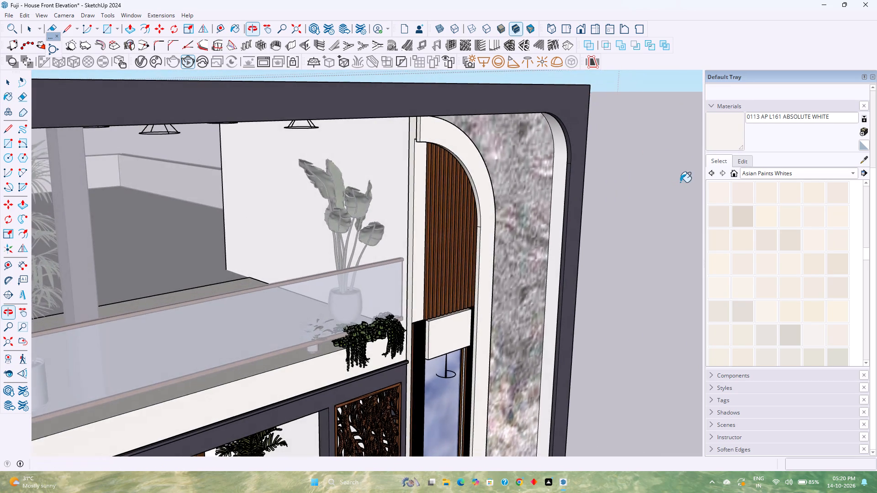
middle_drag(622, 181, 577, 200)
middle_click(565, 210)
middle_click(550, 222)
scroll(526, 212, down, 16)
middle_drag(526, 232, 526, 232)
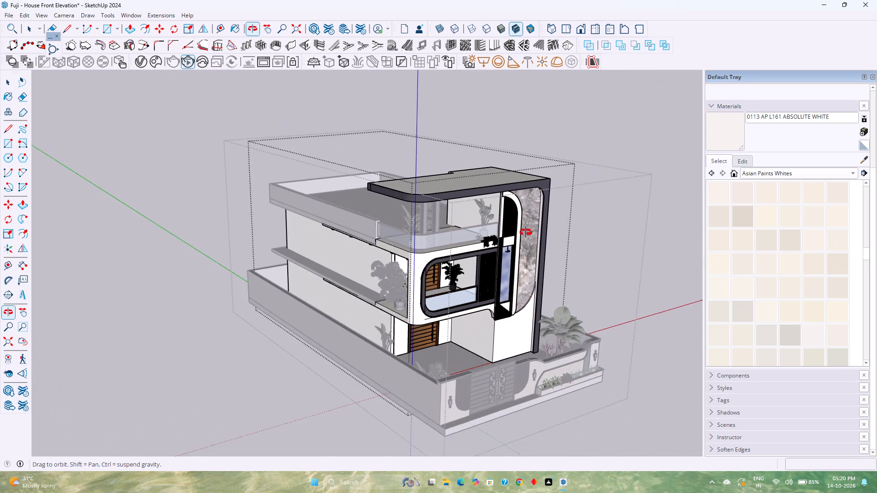
middle_drag(526, 232, 360, 195)
middle_click(357, 194)
Leave the house group and frame the whole house, from roof to boundary wall, in the standard Front view.
key(space)
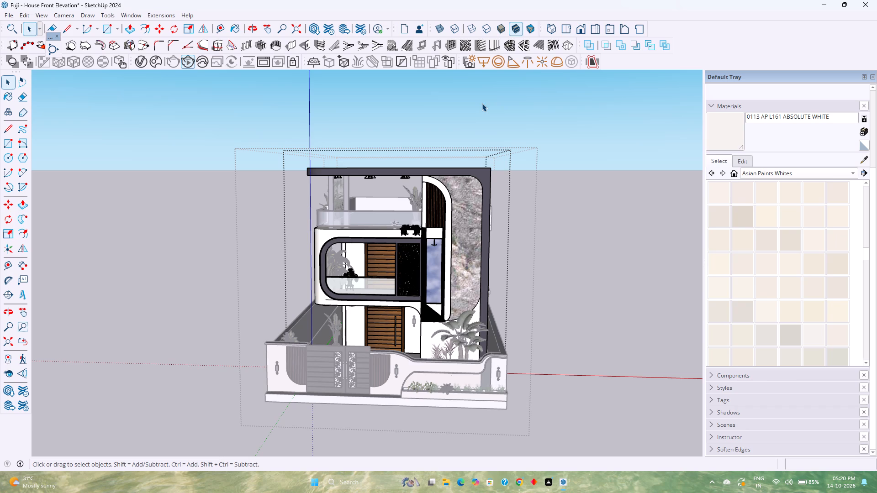
key(Escape)
key(Escape)
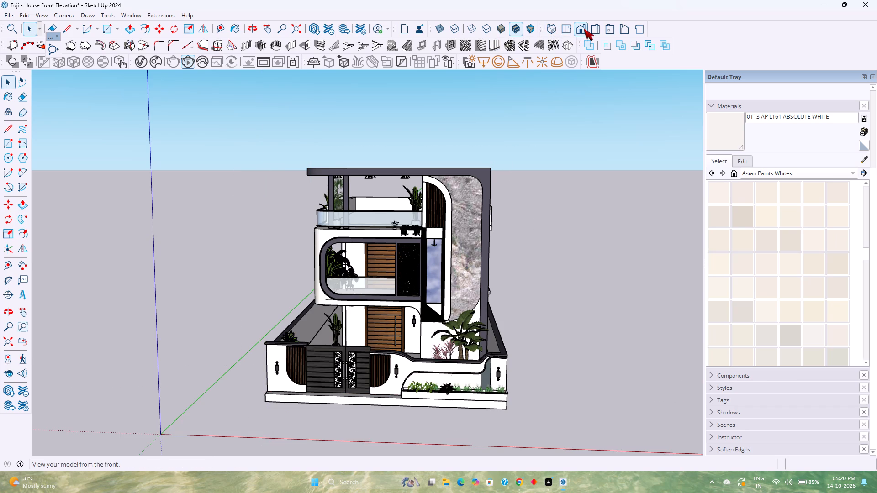
click(584, 29)
scroll(421, 179, up, 2)
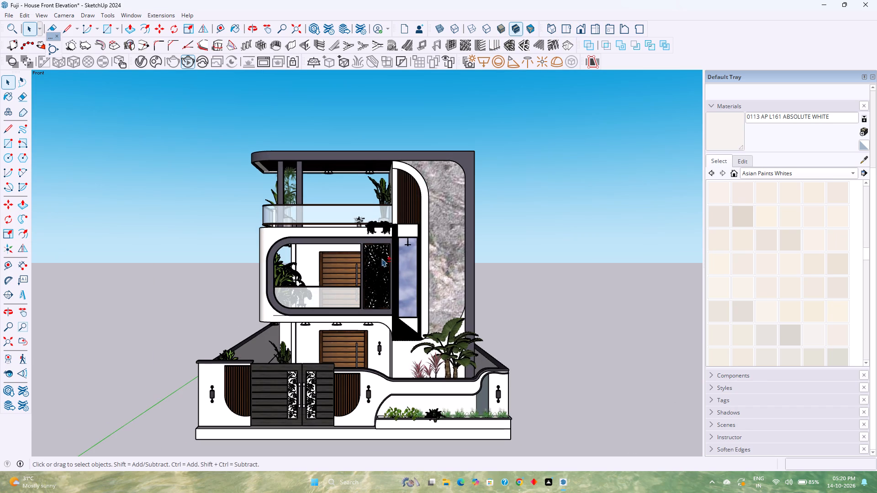
shift+middle_drag(382, 259, 388, 245)
shift+middle_click(388, 245)
scroll(382, 246, up, 1)
shift+middle_drag(369, 255, 381, 245)
shift+middle_click(381, 245)
scroll(381, 245, up, 1)
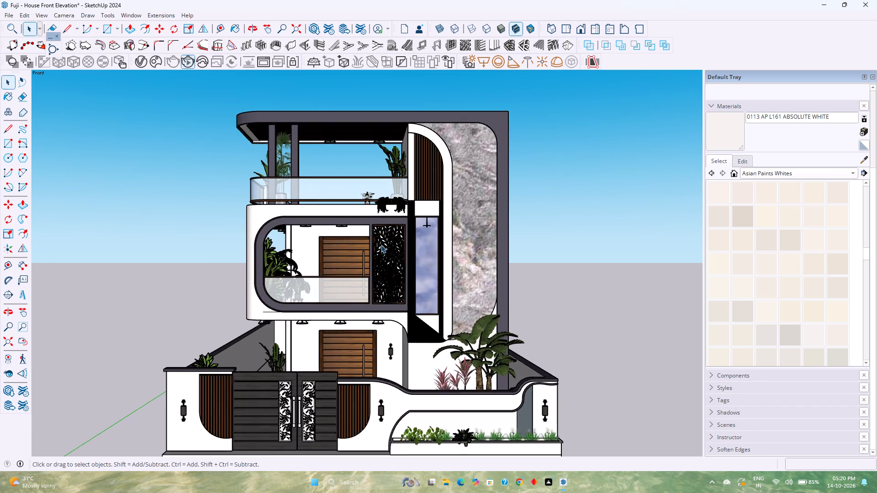
scroll(381, 245, up, 1)
shift+middle_drag(380, 247, 387, 218)
shift+middle_click(387, 218)
shift+middle_drag(387, 218, 399, 225)
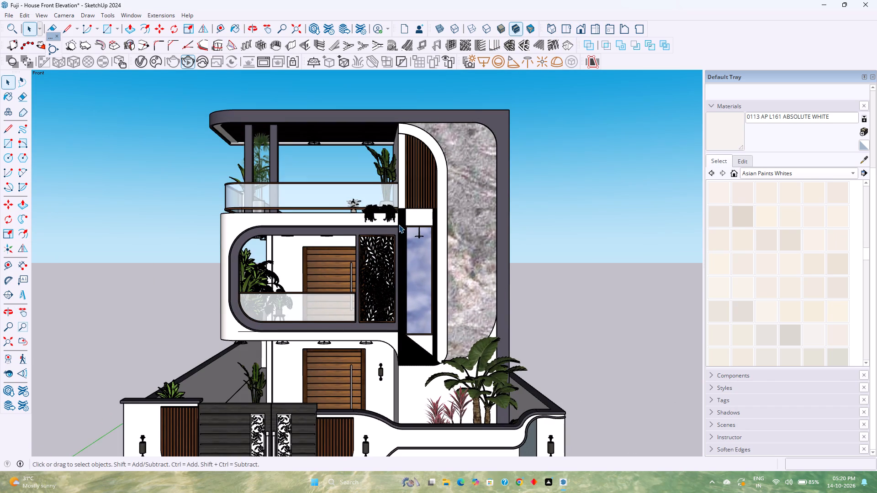
scroll(399, 225, down, 1)
shift+middle_drag(379, 252, 381, 219)
shift+middle_click(381, 219)
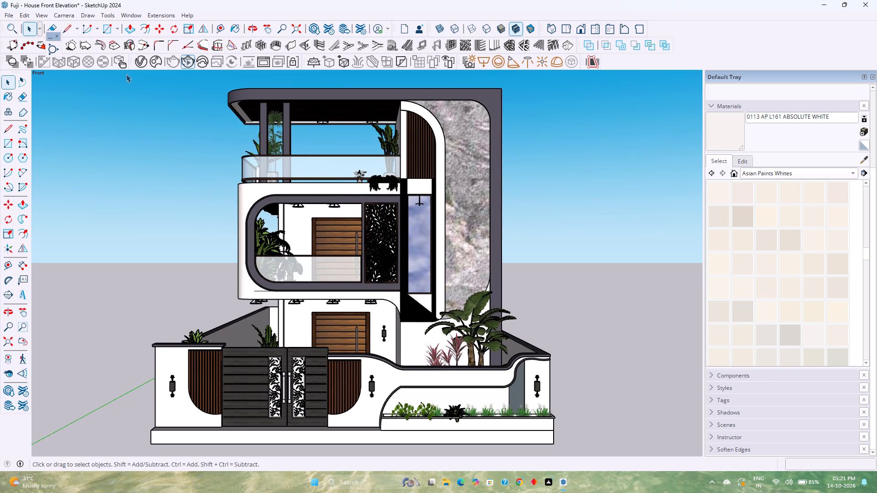
Restart the V-Ray interactive render for the framed front view.
click(190, 63)
click(183, 62)
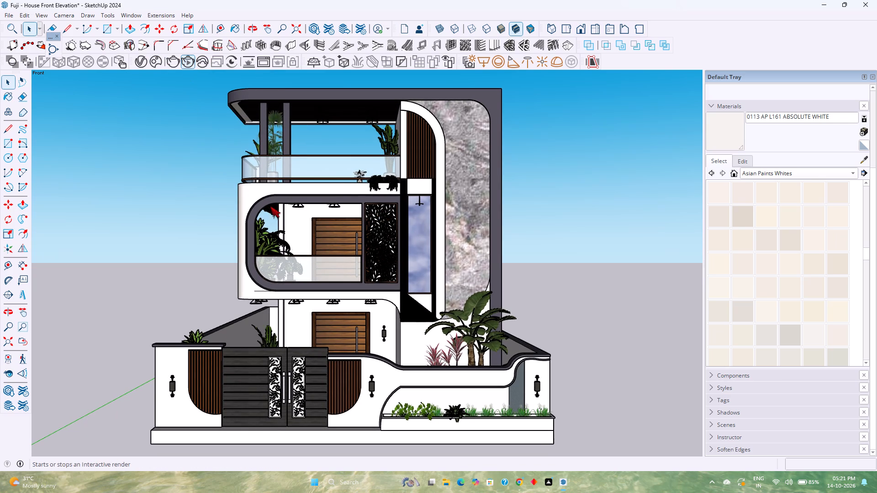
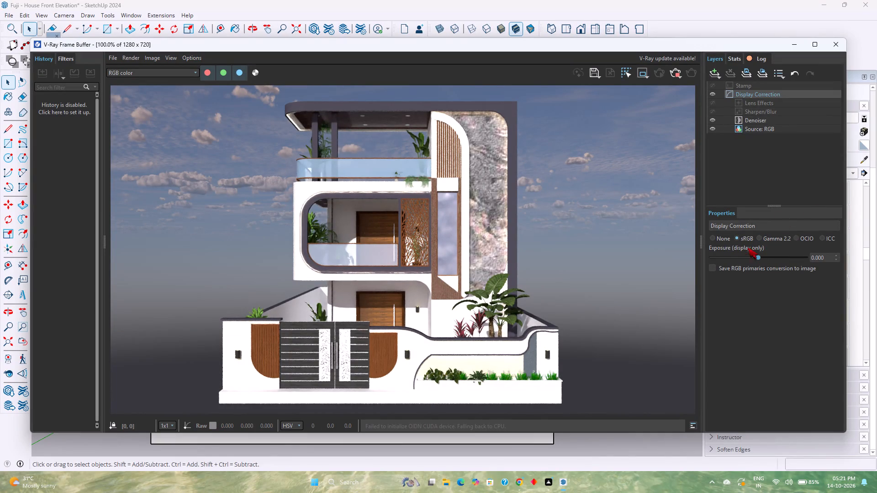
Darken the render's display correction exposure to -0.437.
click(765, 258)
drag(768, 259, 766, 260)
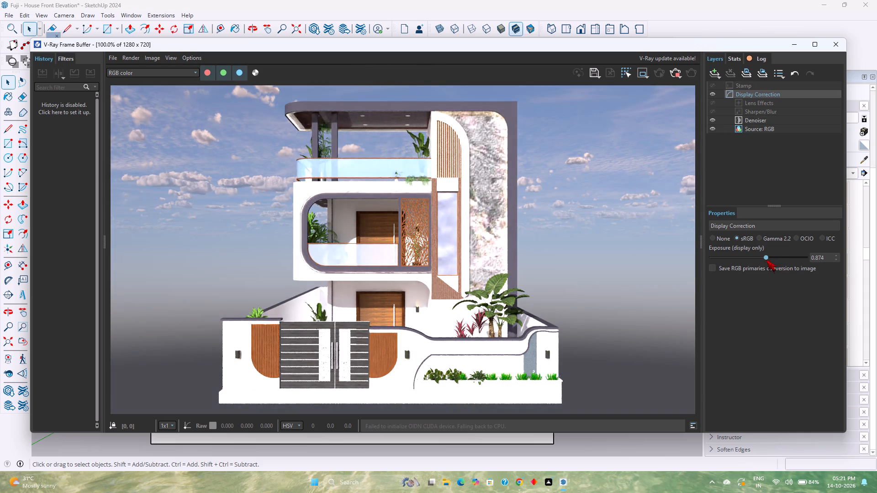
drag(766, 260, 754, 262)
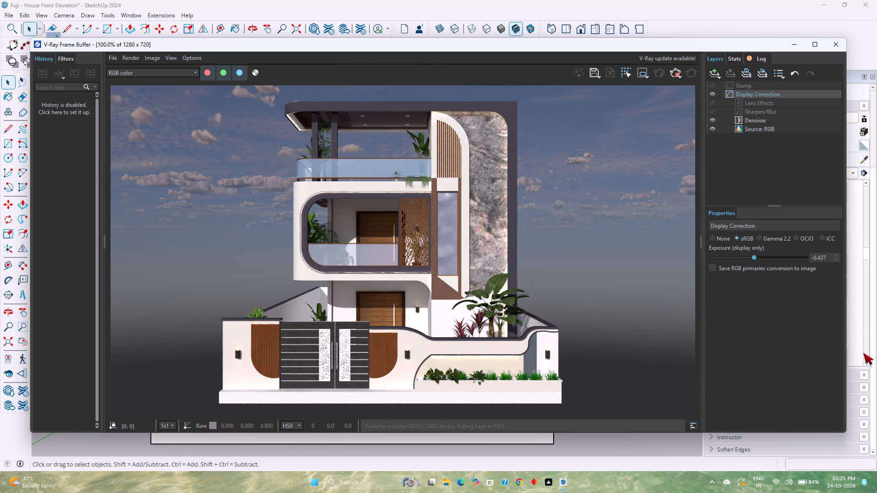
Shrink the render frame buffer window to uncover the model view and tools, and fit the whole render image inside it.
drag(847, 357, 574, 357)
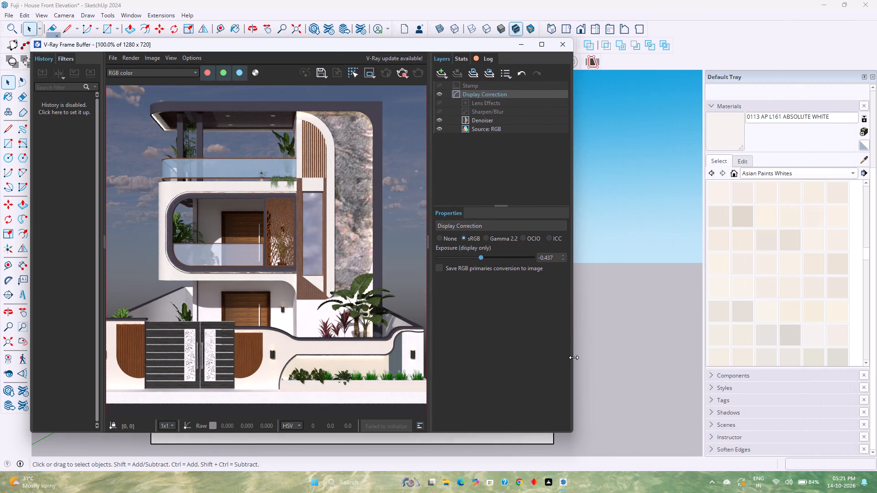
drag(574, 357, 548, 359)
scroll(318, 355, down, 2)
scroll(318, 355, up, 1)
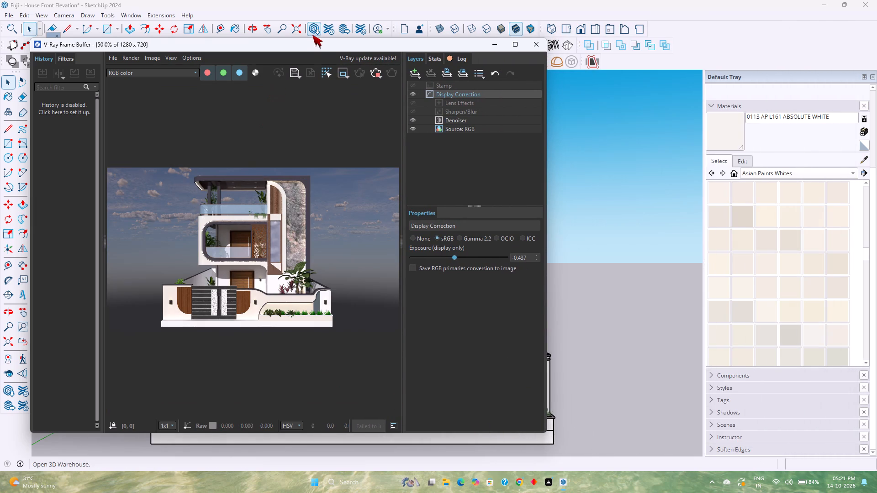
drag(313, 38, 312, 131)
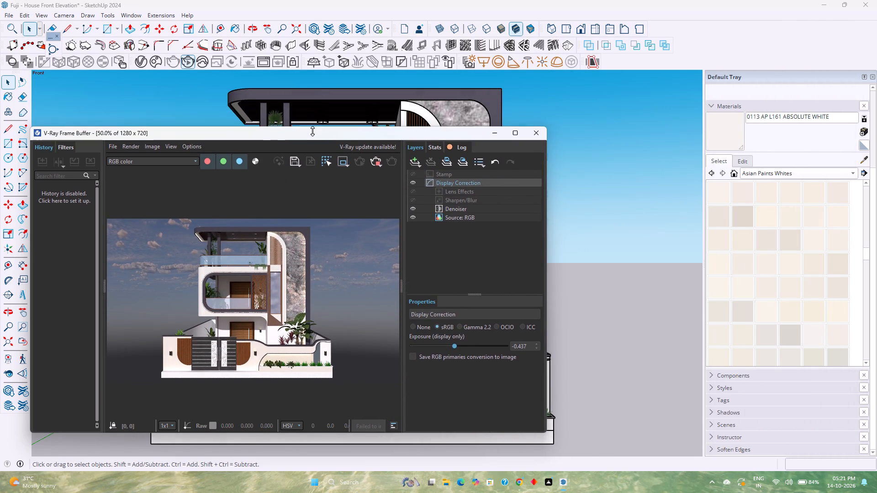
drag(312, 131, 313, 135)
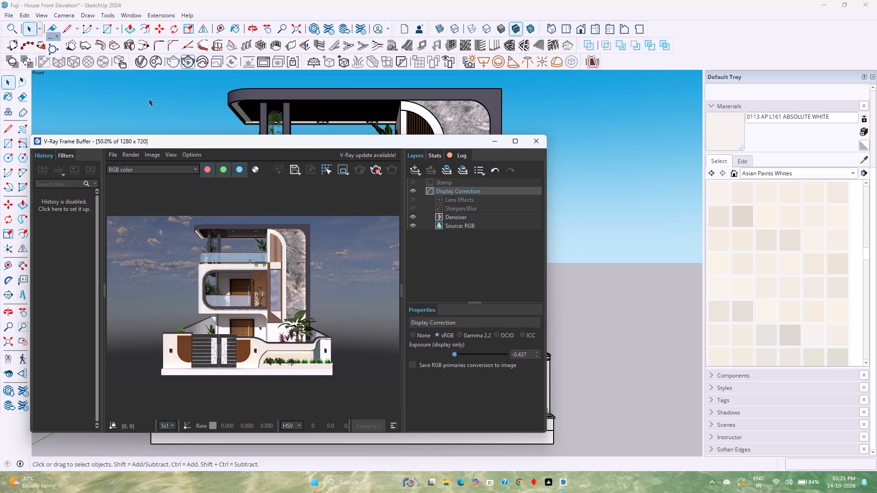
In the V-Ray render output settings, change the image aspect ratio to 4:5 - Portrait.
click(138, 63)
drag(306, 87, 325, 87)
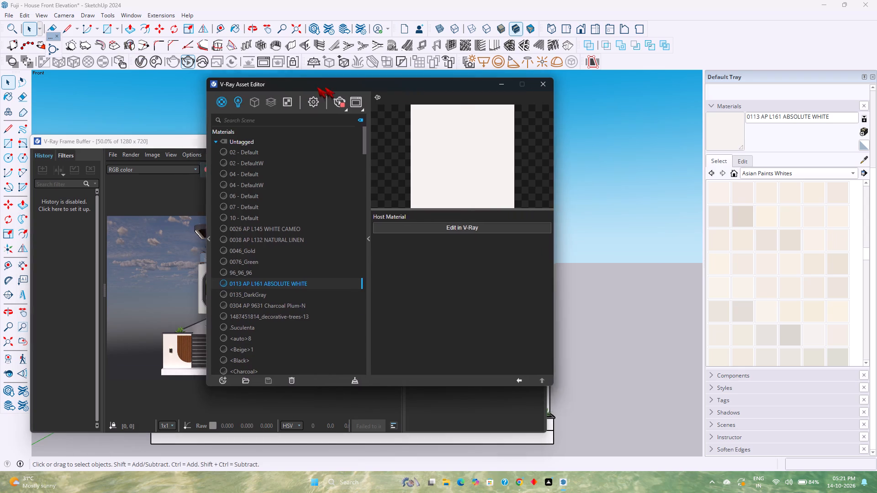
drag(325, 87, 544, 104)
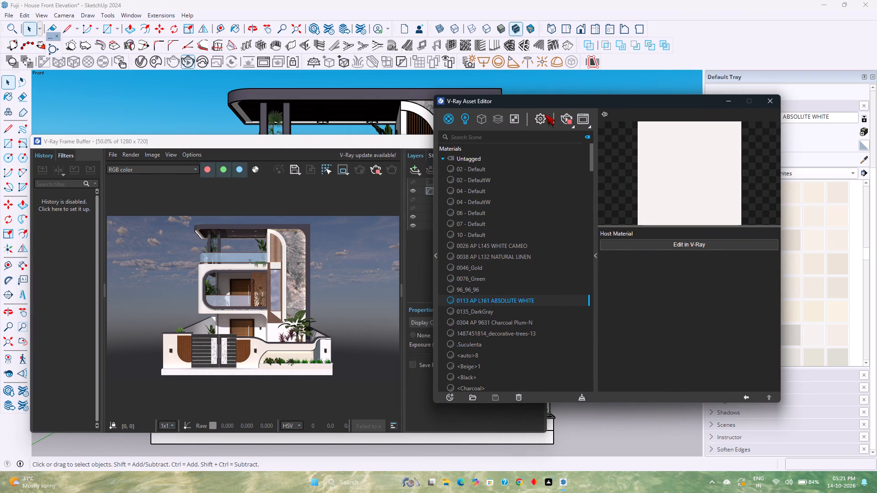
click(542, 114)
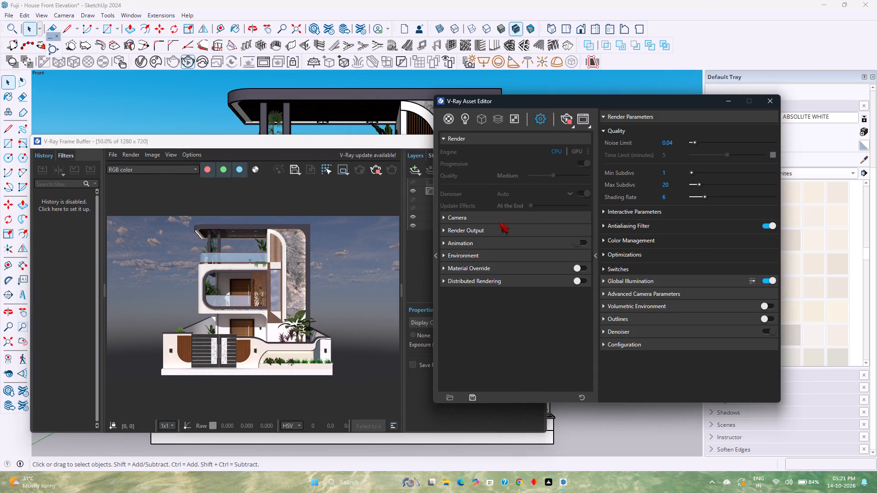
click(499, 222)
click(522, 235)
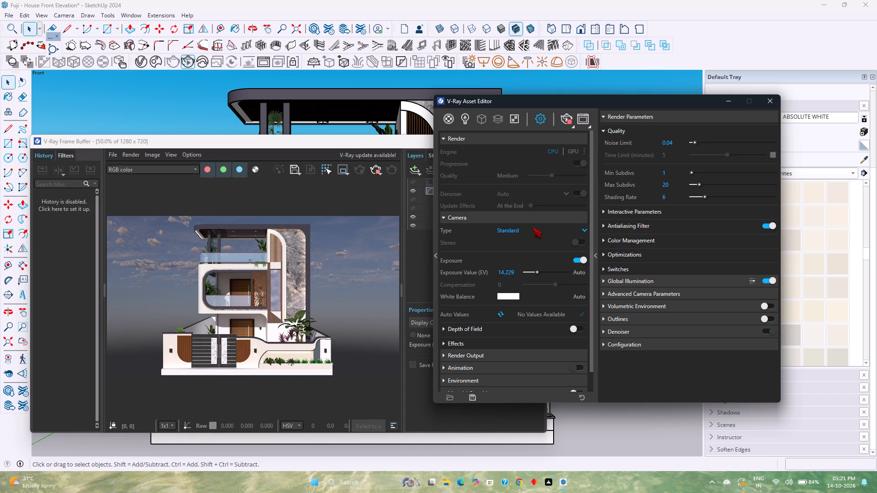
click(533, 228)
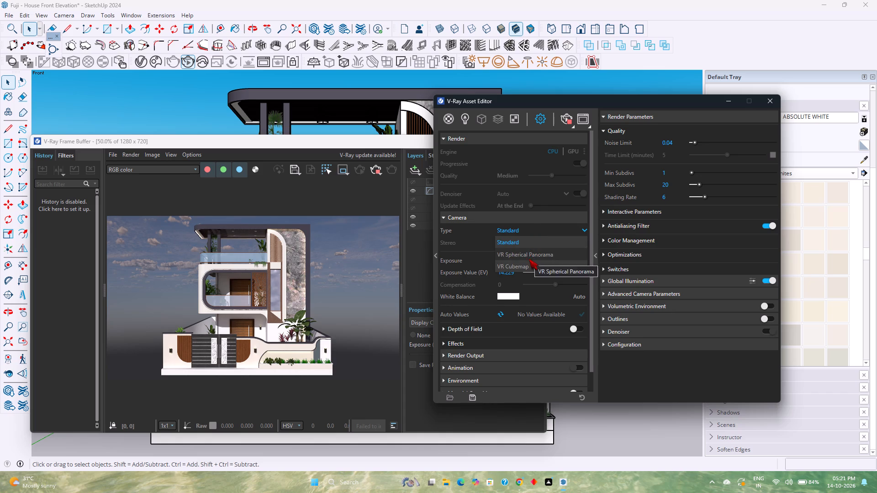
click(476, 218)
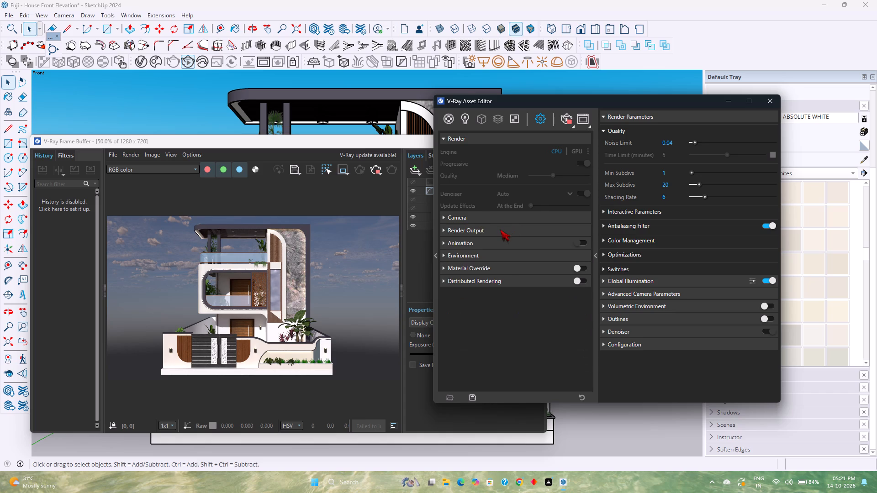
click(500, 230)
click(539, 268)
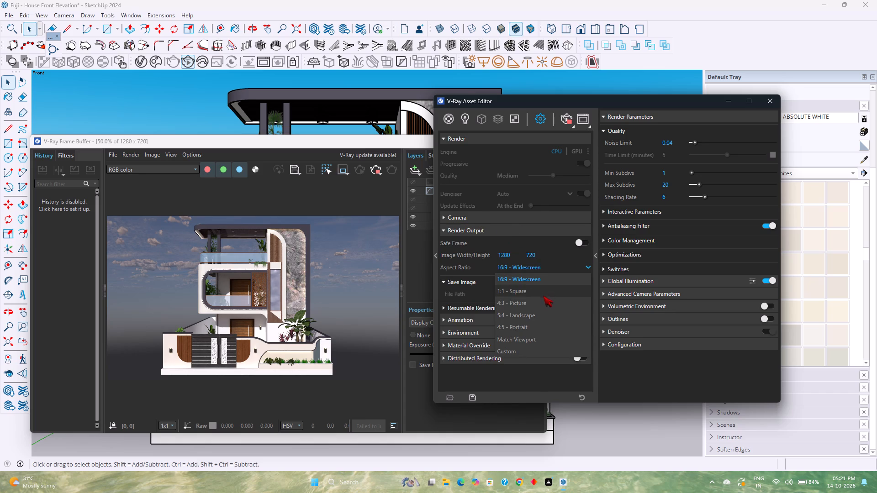
click(528, 330)
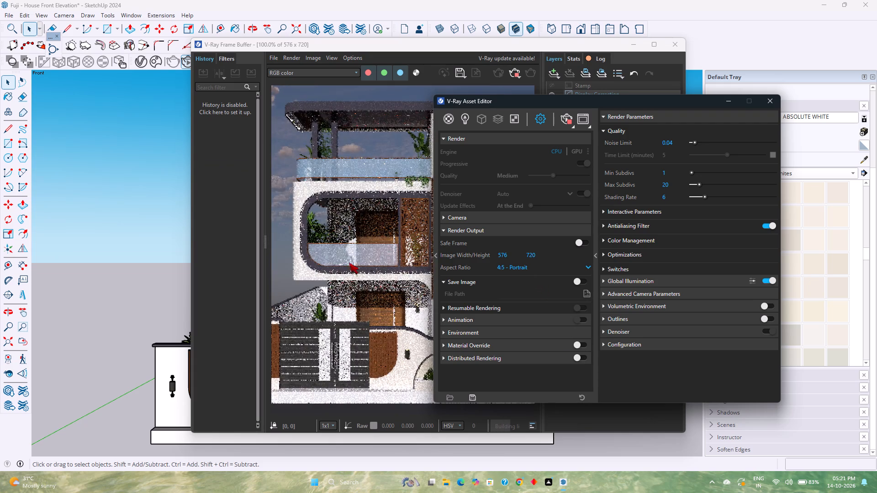
Move the frame buffer clear of the settings window so the whole portrait render can be checked.
scroll(333, 267, down, 1)
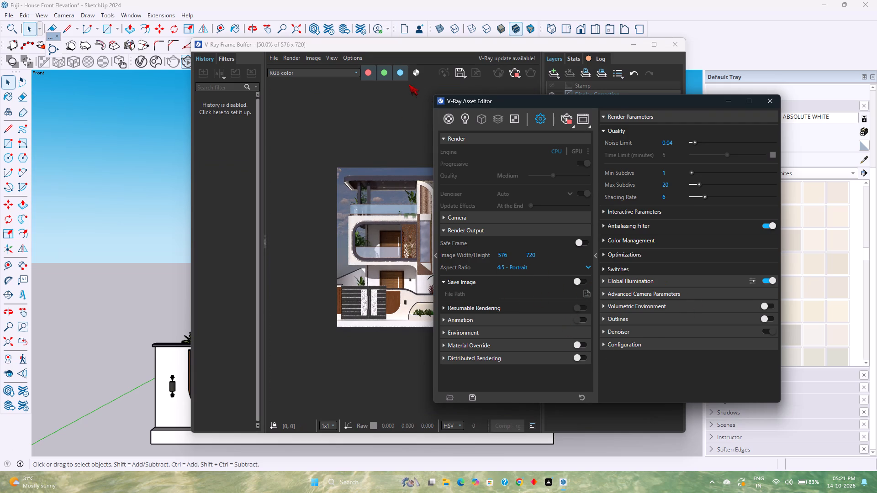
drag(433, 63, 350, 75)
drag(430, 45, 264, 69)
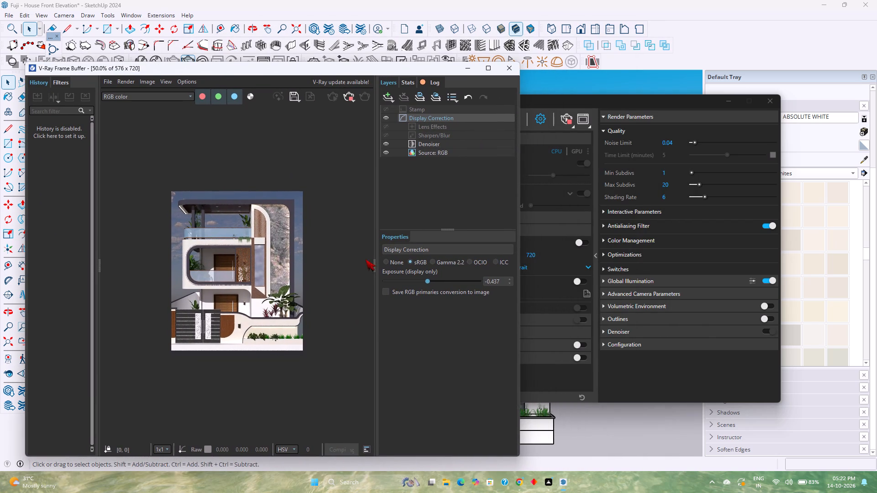
scroll(281, 298, up, 1)
scroll(281, 298, down, 1)
Pull the model view back so more of the house fits the portrait render, and return to the standard Front view.
scroll(579, 436, down, 1)
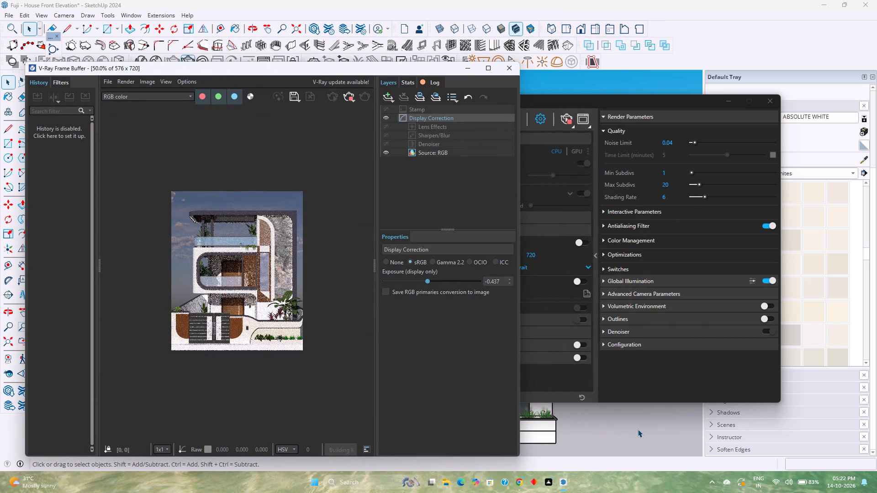
scroll(638, 429, down, 1)
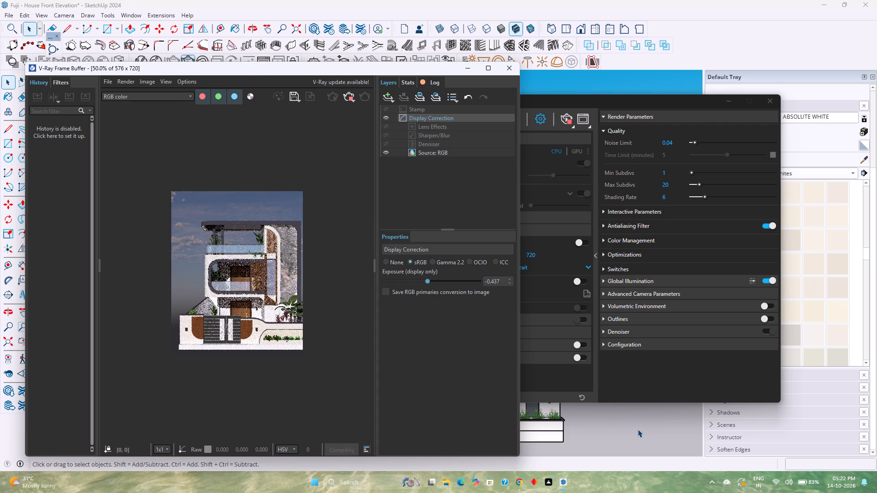
shift+middle_drag(638, 429, 611, 425)
shift+middle_drag(610, 425, 603, 421)
shift+middle_click(603, 421)
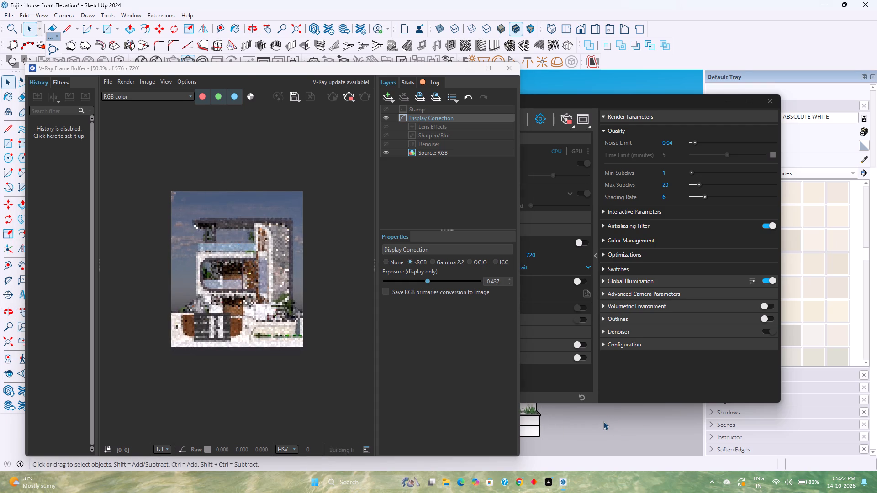
click(586, 28)
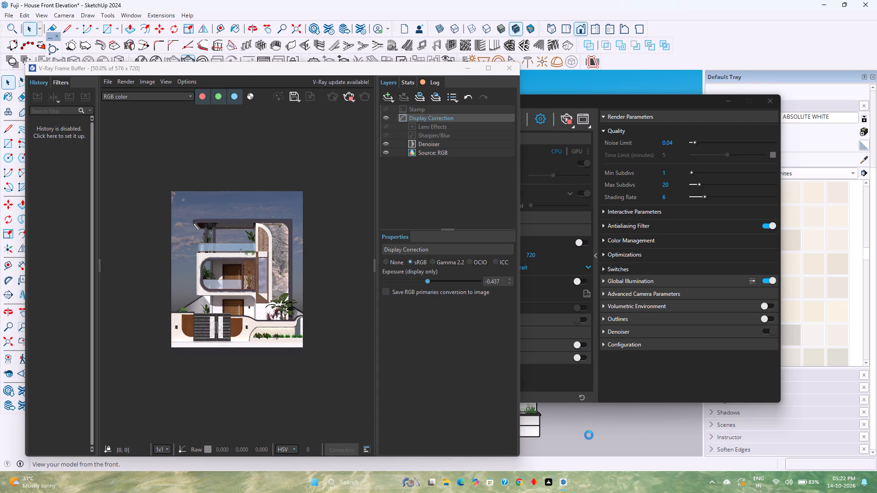
middle_drag(614, 441, 618, 407)
middle_click(618, 406)
middle_click(618, 406)
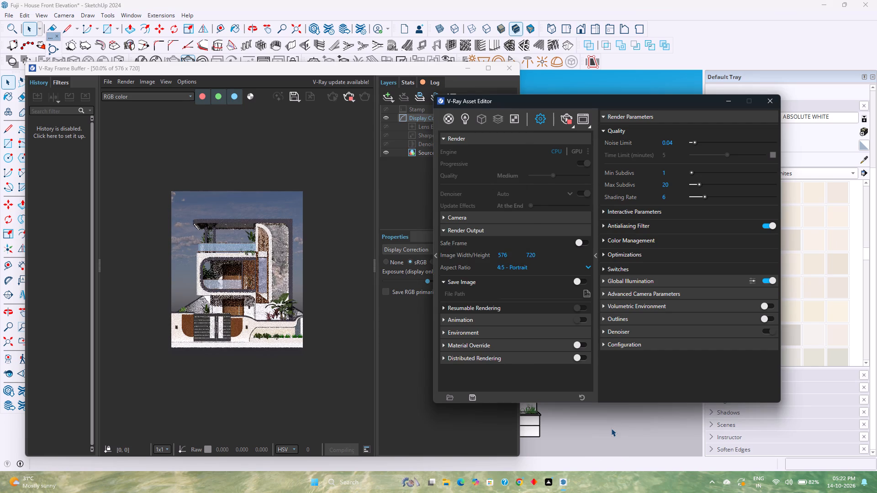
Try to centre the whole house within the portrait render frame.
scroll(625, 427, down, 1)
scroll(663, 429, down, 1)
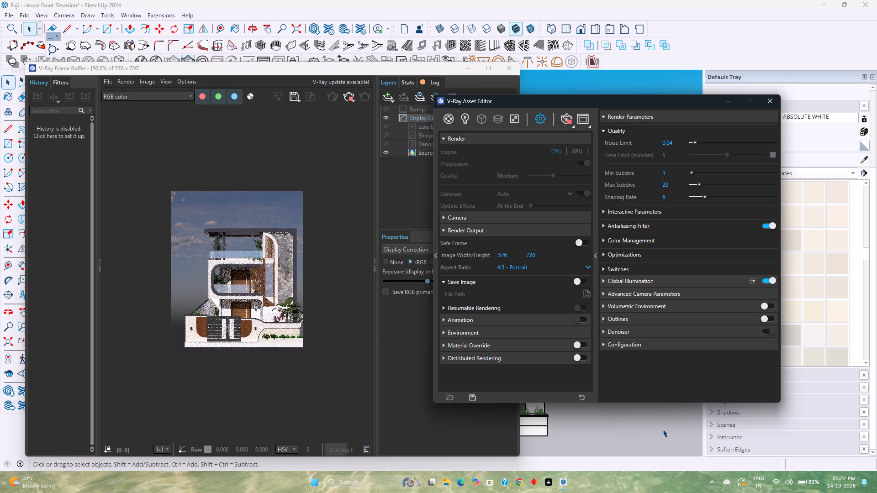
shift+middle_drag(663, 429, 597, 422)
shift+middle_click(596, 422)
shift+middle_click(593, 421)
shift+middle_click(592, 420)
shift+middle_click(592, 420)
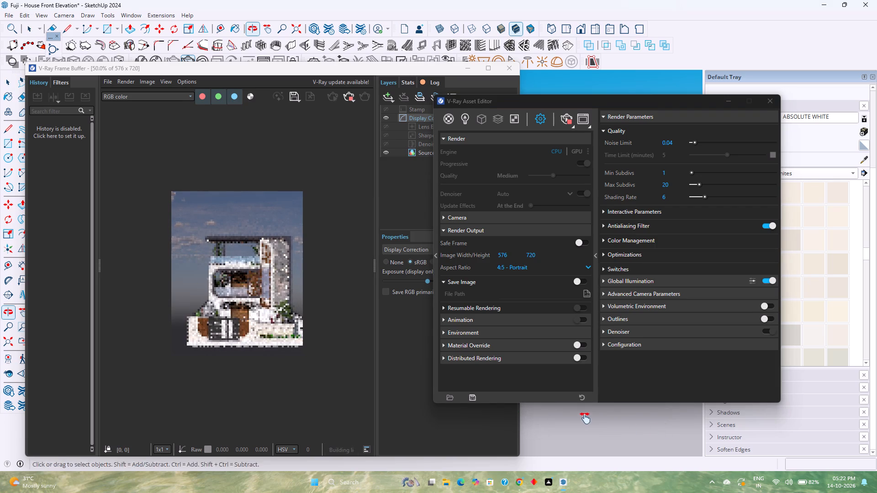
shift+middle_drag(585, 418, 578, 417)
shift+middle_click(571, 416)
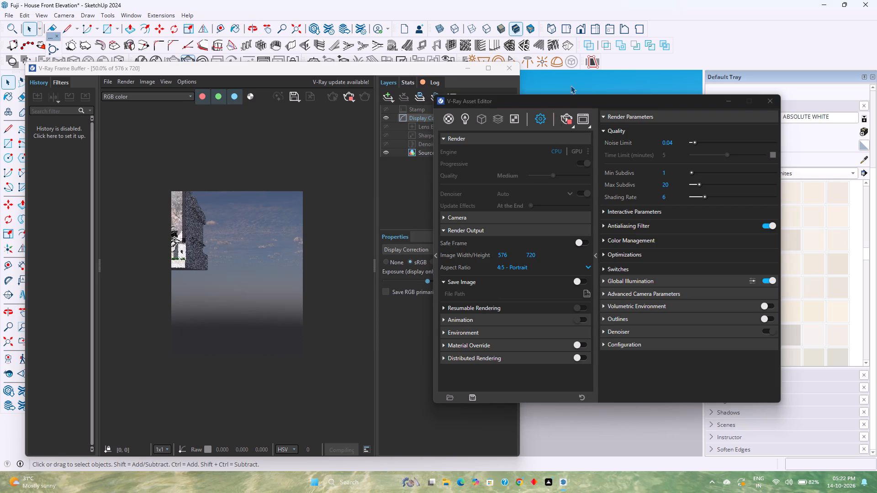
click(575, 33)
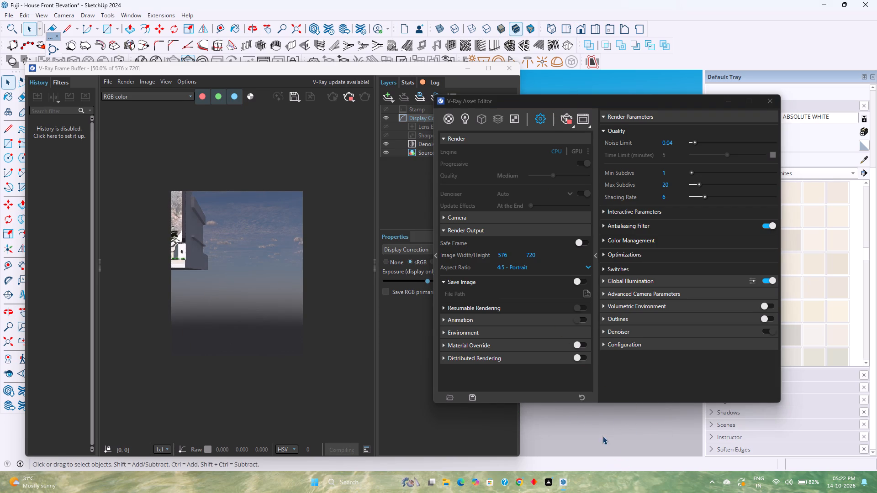
Minimise both V-Ray windows and frame the whole house facing front, centred in the model view.
click(725, 105)
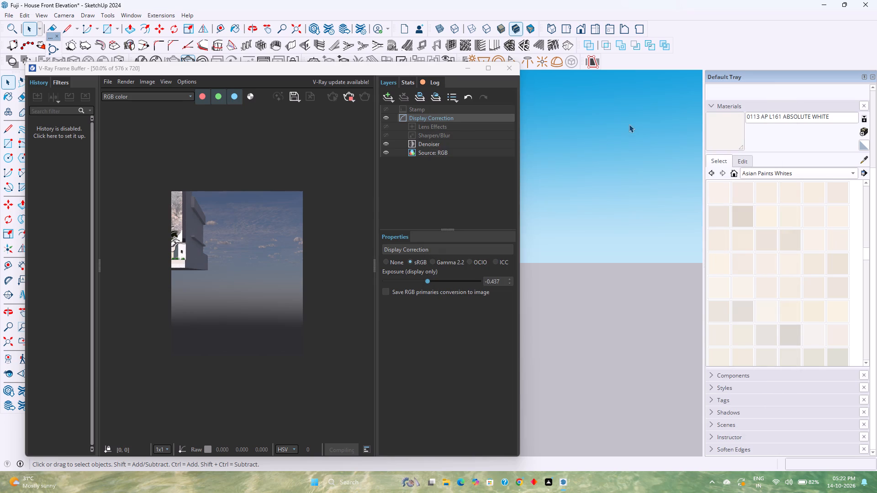
click(471, 68)
shift+middle_drag(384, 219, 421, 248)
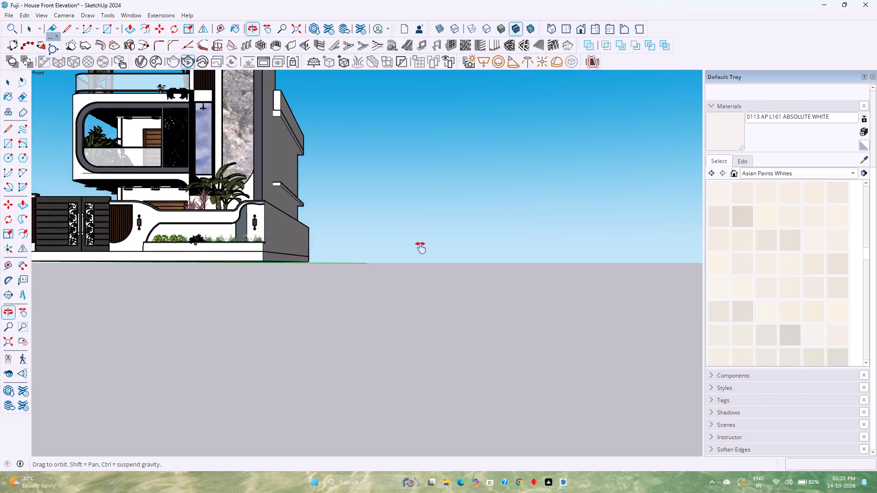
shift+middle_drag(421, 248, 617, 374)
shift+middle_click(621, 352)
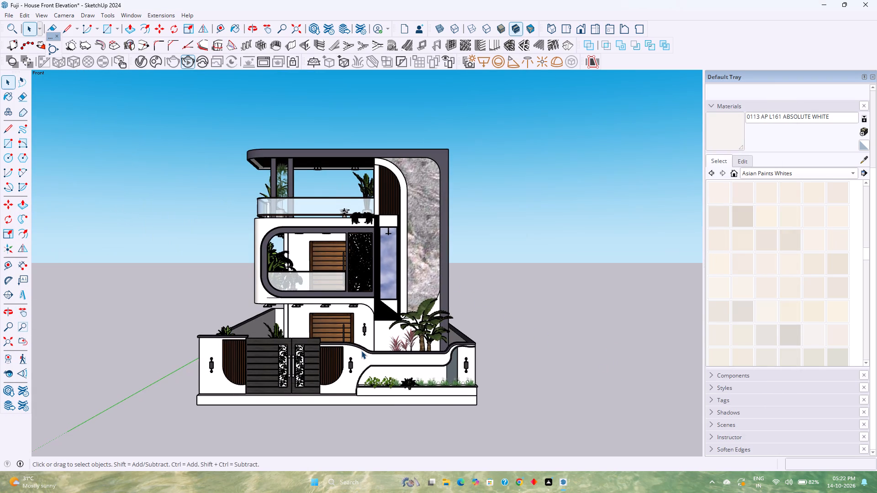
scroll(361, 351, up, 1)
shift+middle_drag(361, 350, 375, 341)
shift+middle_drag(375, 341, 372, 352)
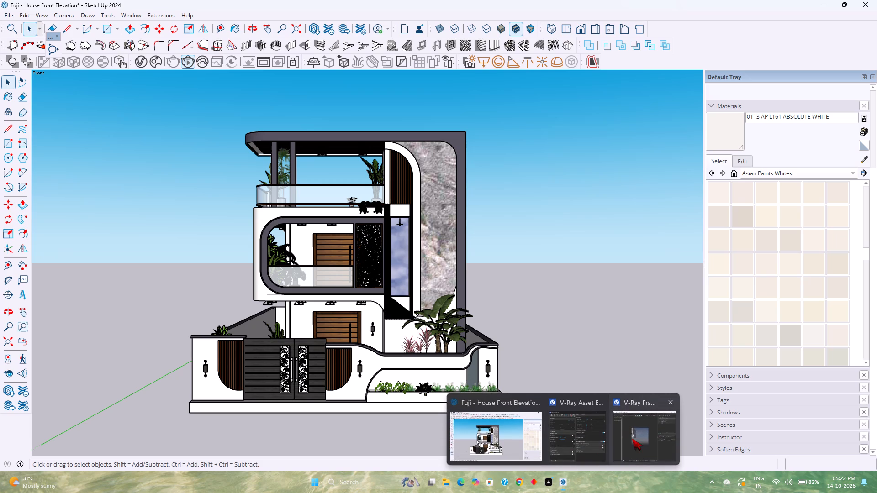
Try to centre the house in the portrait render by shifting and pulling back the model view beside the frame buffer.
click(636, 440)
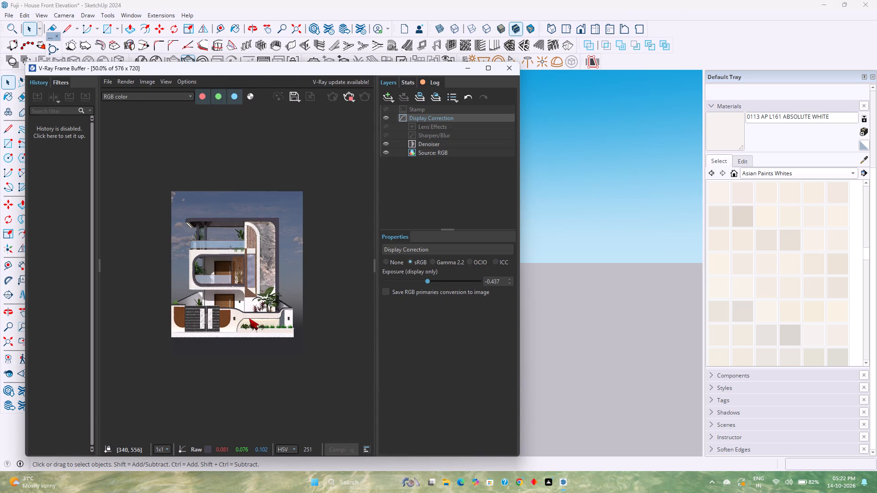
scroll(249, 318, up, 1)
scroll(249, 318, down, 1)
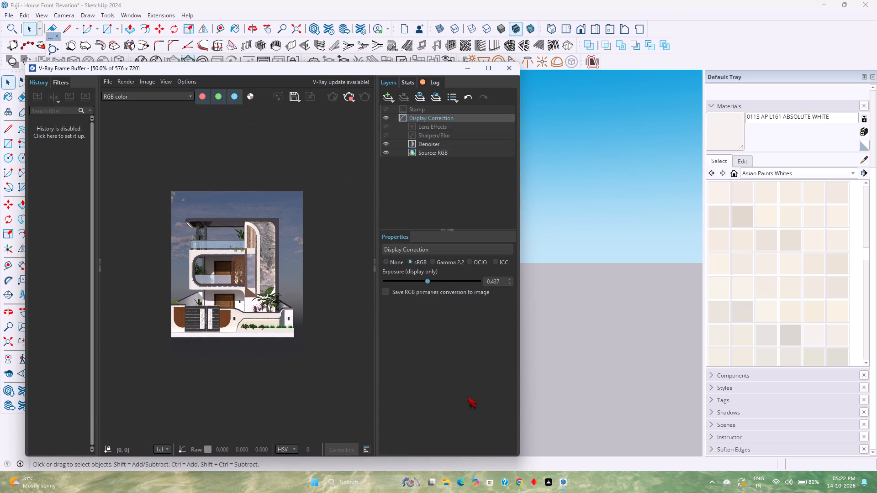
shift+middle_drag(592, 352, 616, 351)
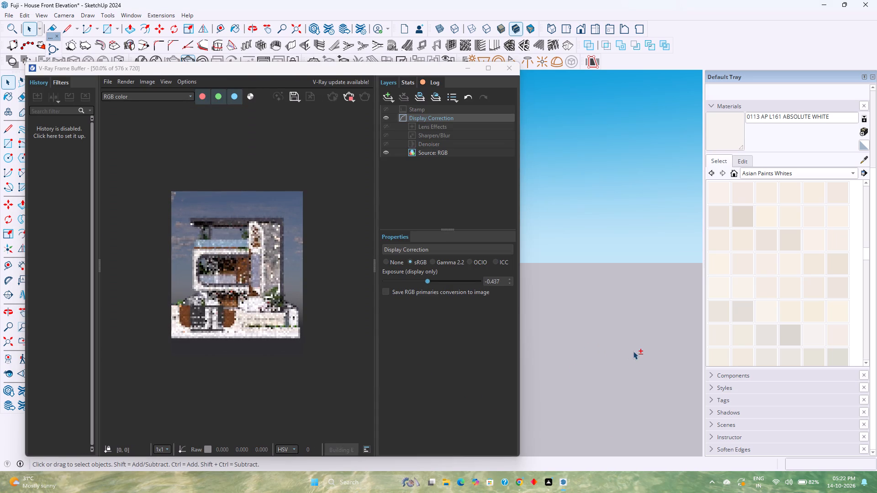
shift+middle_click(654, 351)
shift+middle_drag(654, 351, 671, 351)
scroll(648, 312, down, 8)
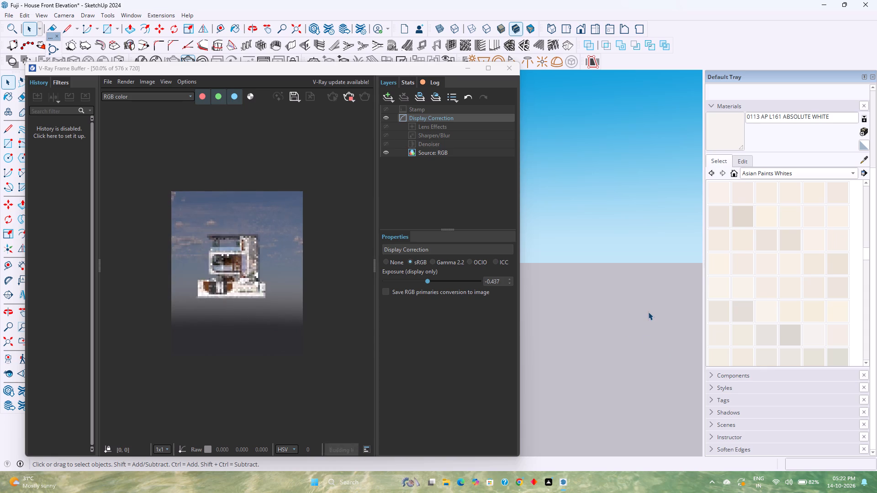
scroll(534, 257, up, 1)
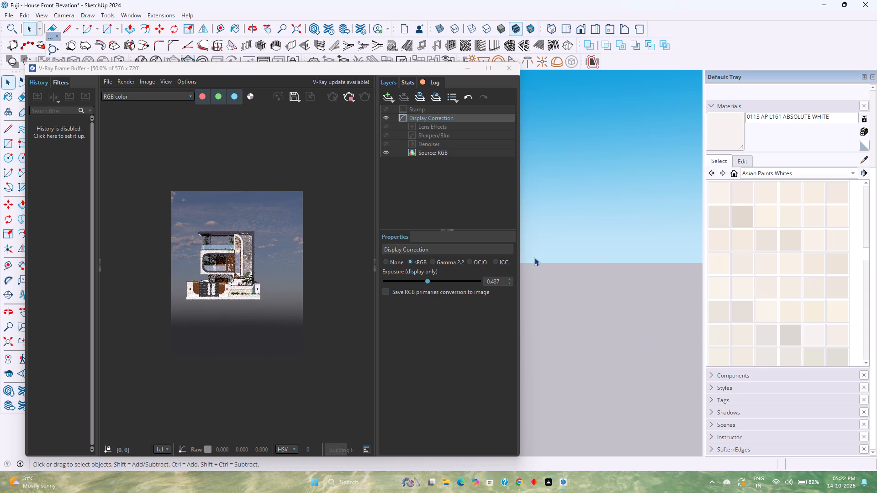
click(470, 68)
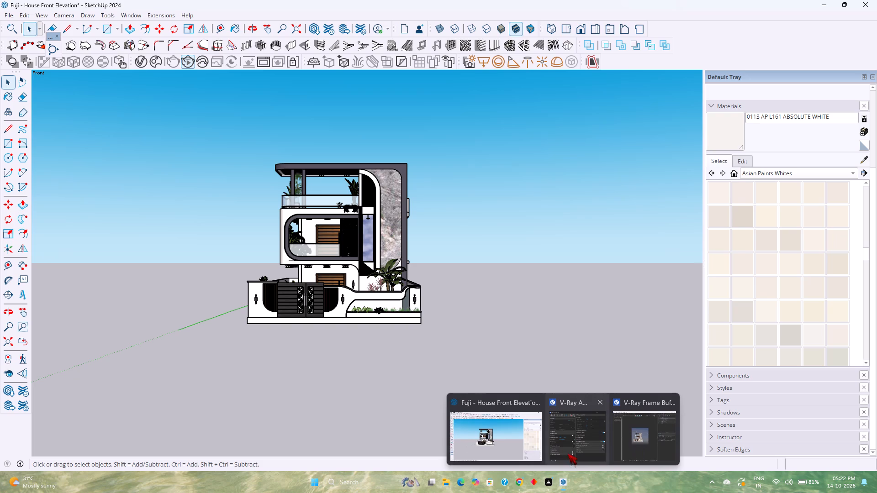
Restore the frame buffer, shrink it to a compact size and place it so the house's lower front stays reachable.
click(471, 431)
click(564, 488)
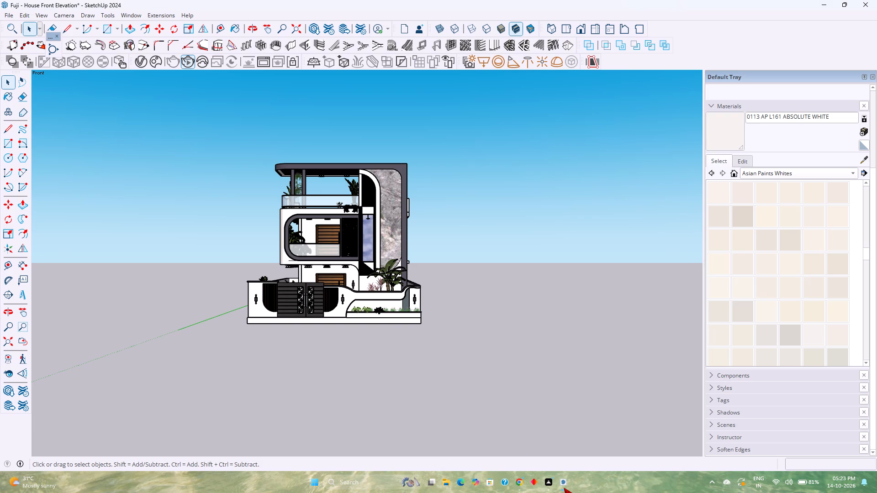
click(644, 434)
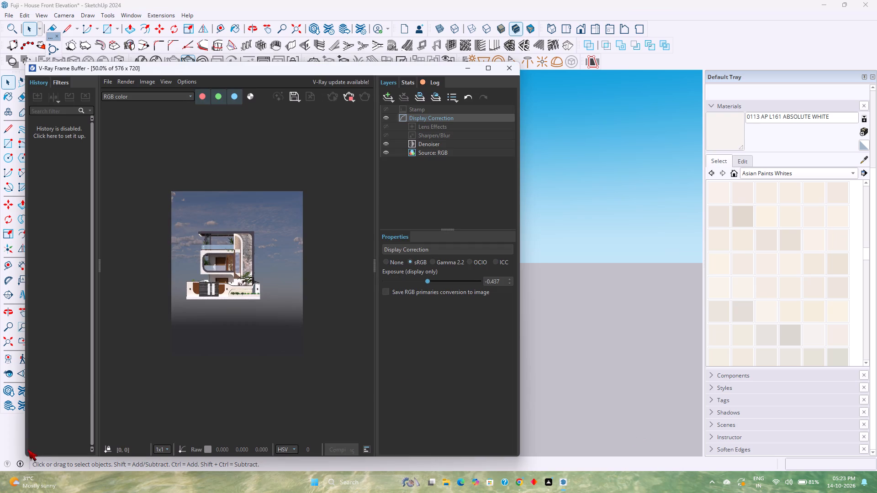
click(29, 443)
drag(521, 405, 327, 351)
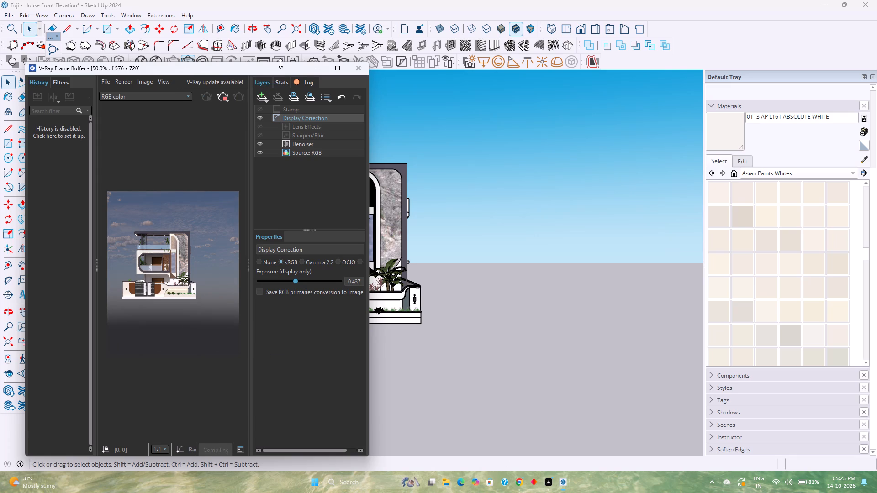
drag(280, 63, 280, 196)
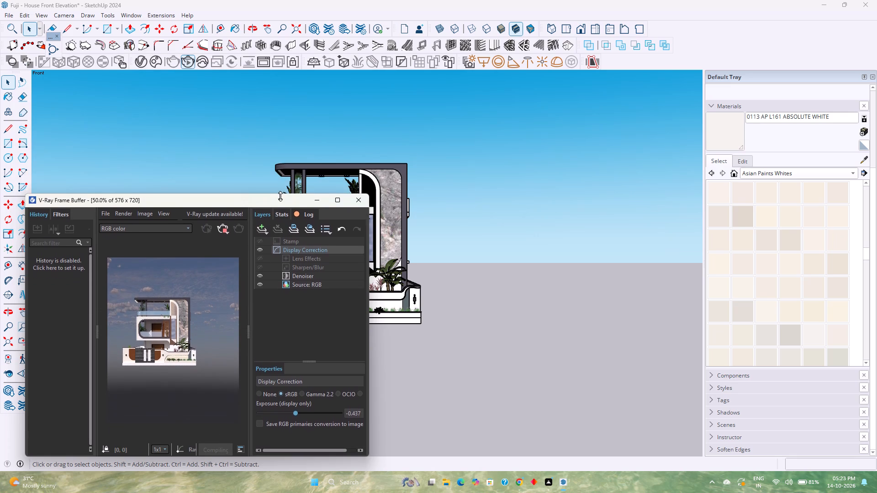
drag(280, 196, 287, 218)
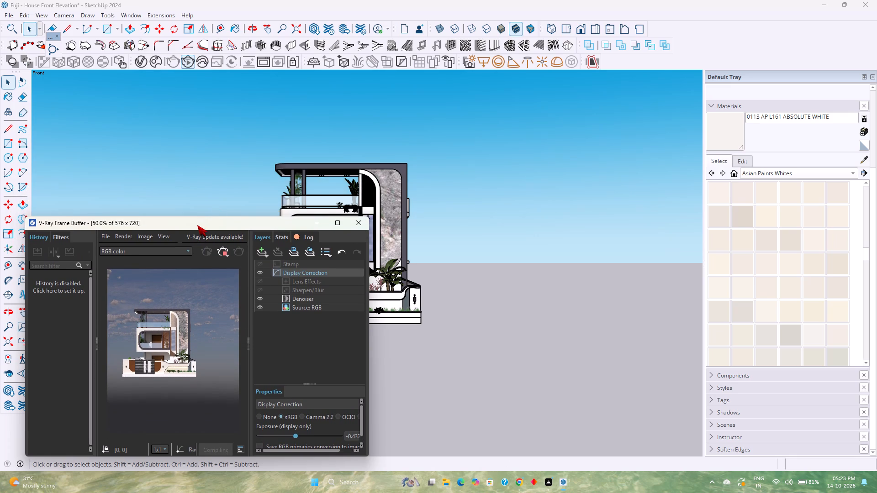
drag(197, 225, 585, 73)
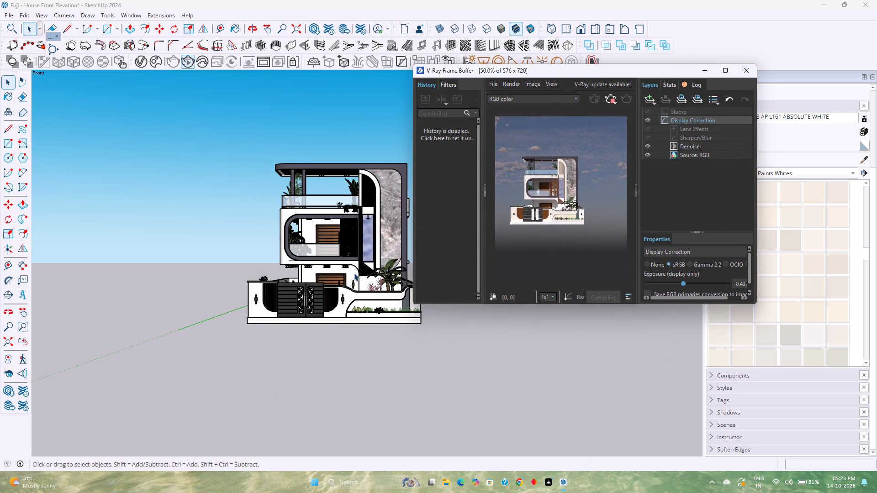
Return the model to the standard Front view and enlarge the house until it nearly fills the portrait render's width.
shift+middle_drag(353, 286, 317, 308)
shift+middle_click(317, 308)
middle_drag(316, 312, 348, 313)
middle_click(348, 313)
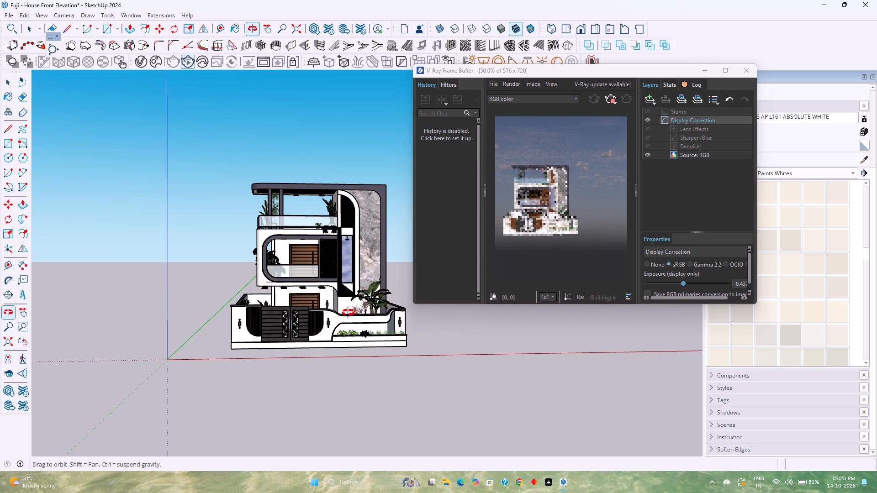
click(580, 33)
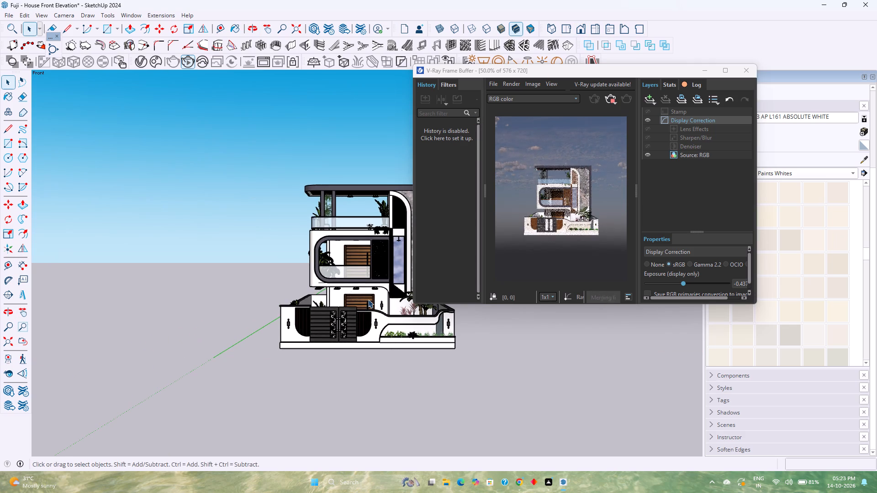
scroll(369, 297, up, 4)
shift+middle_drag(369, 297, 349, 309)
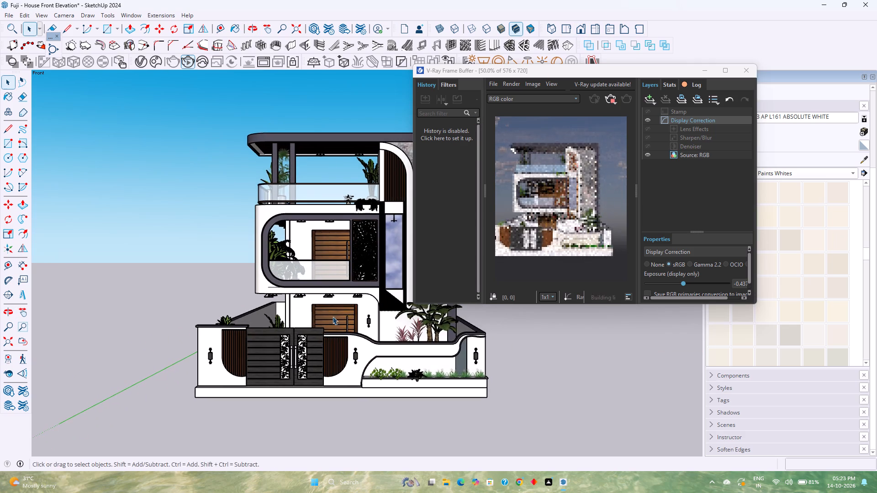
scroll(326, 319, up, 2)
shift+middle_drag(326, 319, 362, 323)
shift+middle_click(354, 323)
shift+middle_drag(353, 323, 348, 323)
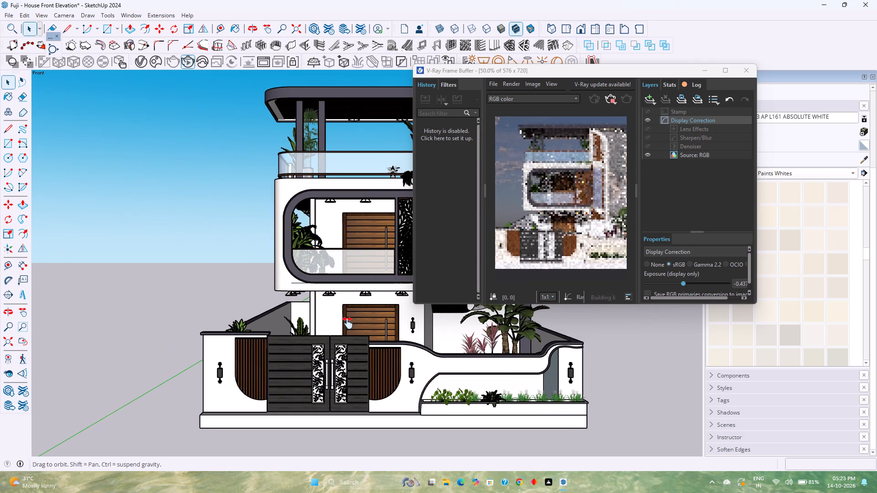
shift+middle_drag(348, 323, 344, 324)
scroll(344, 324, down, 1)
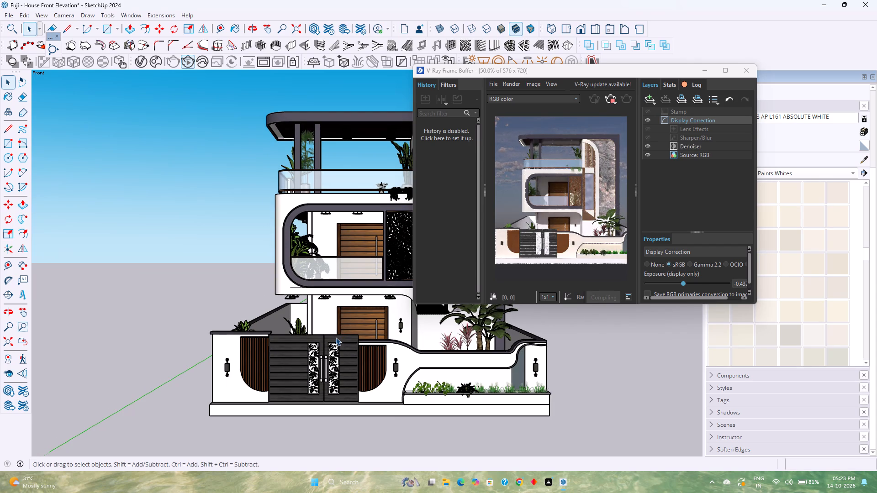
scroll(336, 337, down, 1)
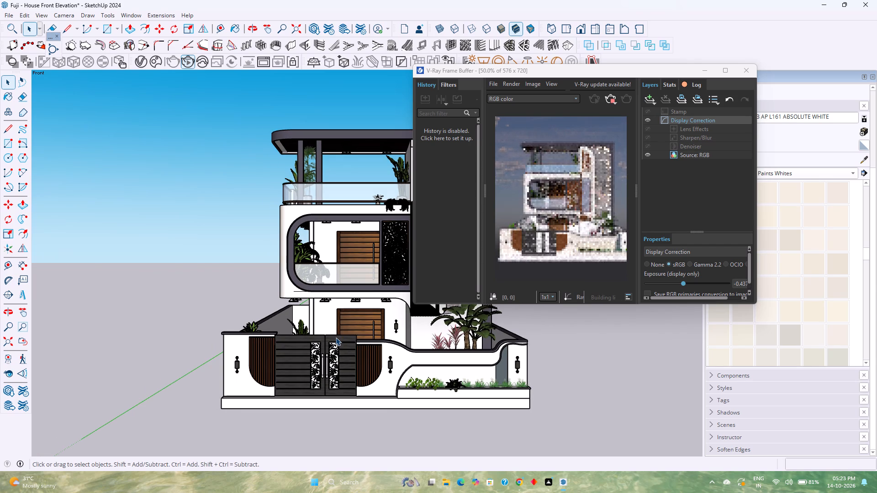
Lower the camera angle slightly and shift the house down in the portrait render, leaving more sky above the roof.
shift+middle_click(345, 357)
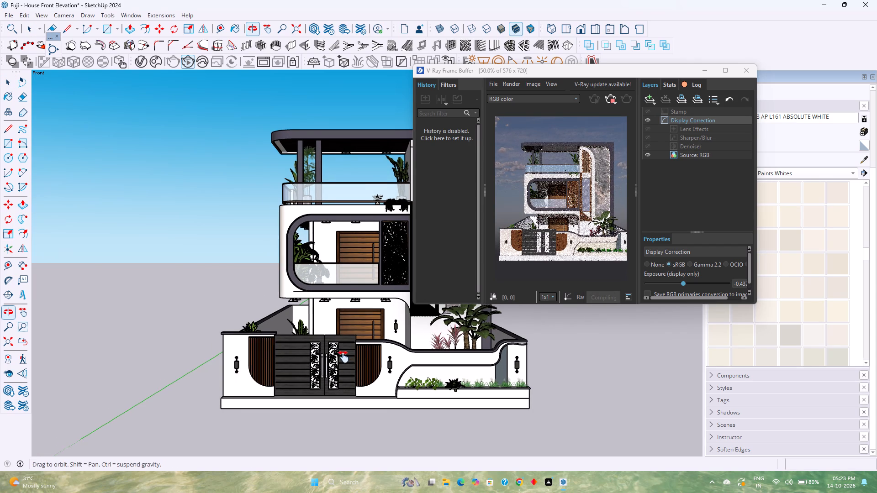
shift+middle_click(339, 357)
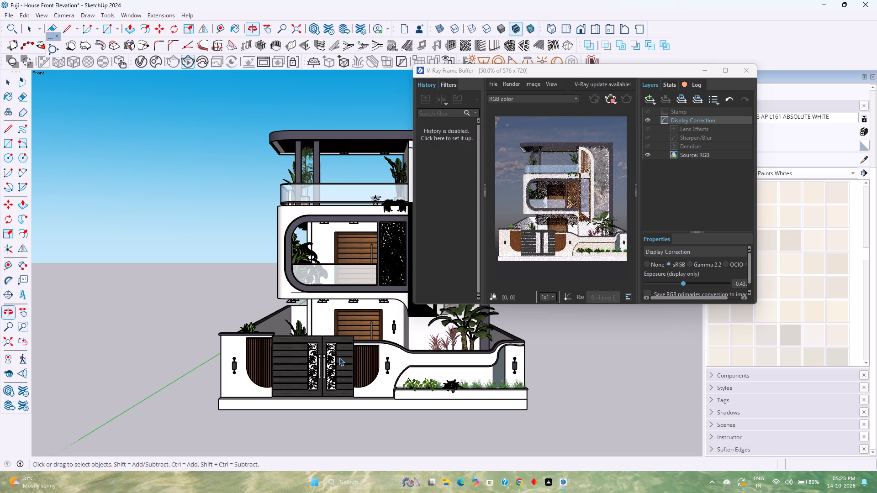
middle_drag(339, 367, 337, 357)
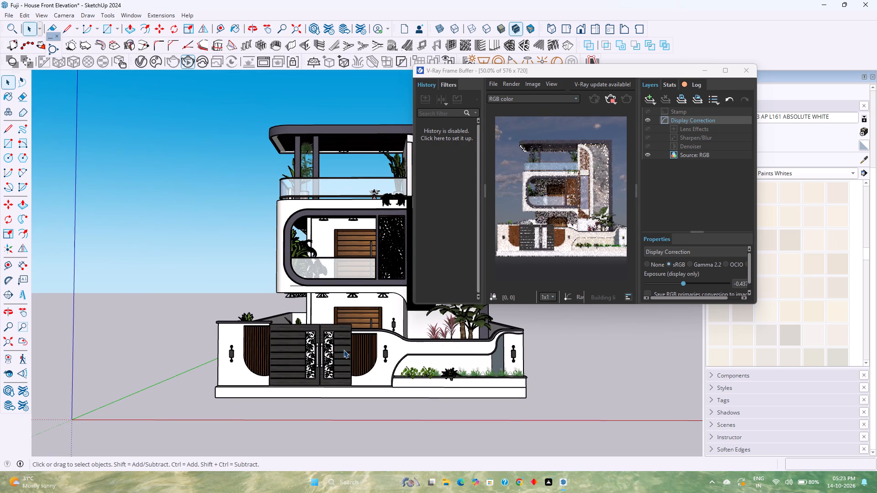
shift+middle_drag(348, 347, 348, 357)
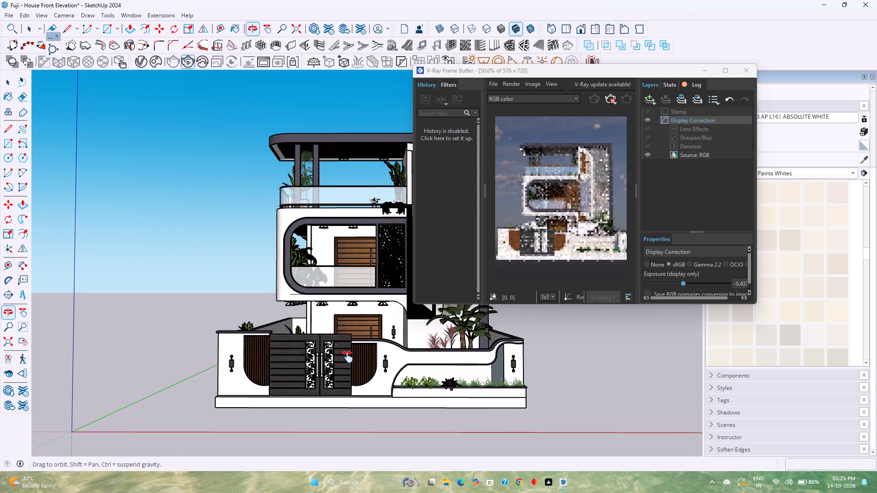
shift+middle_drag(348, 357, 343, 400)
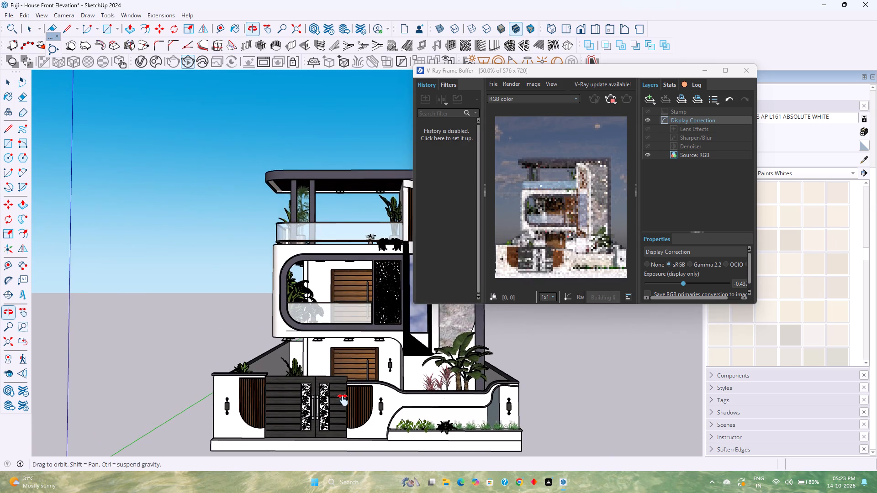
shift+middle_drag(343, 400, 343, 418)
shift+middle_click(343, 418)
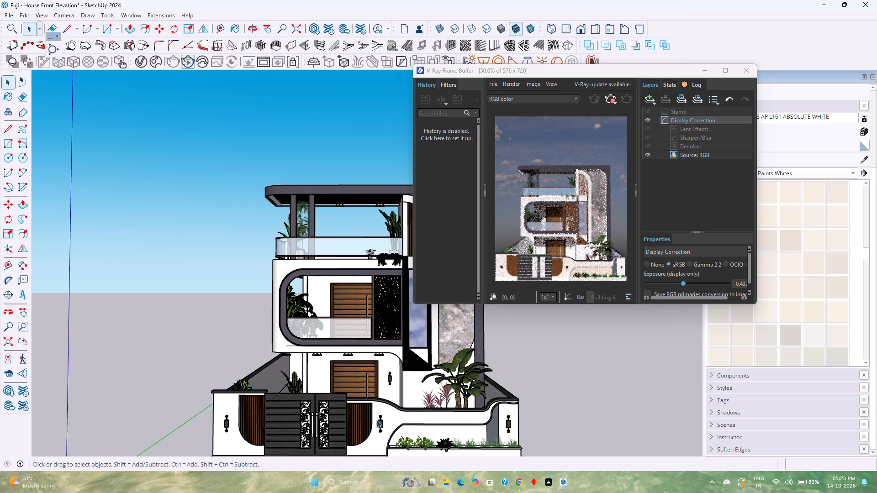
Lower the viewing angle a little more and align the base of the boundary wall with the portrait render's bottom edge.
middle_drag(376, 420, 380, 432)
middle_drag(380, 431, 374, 419)
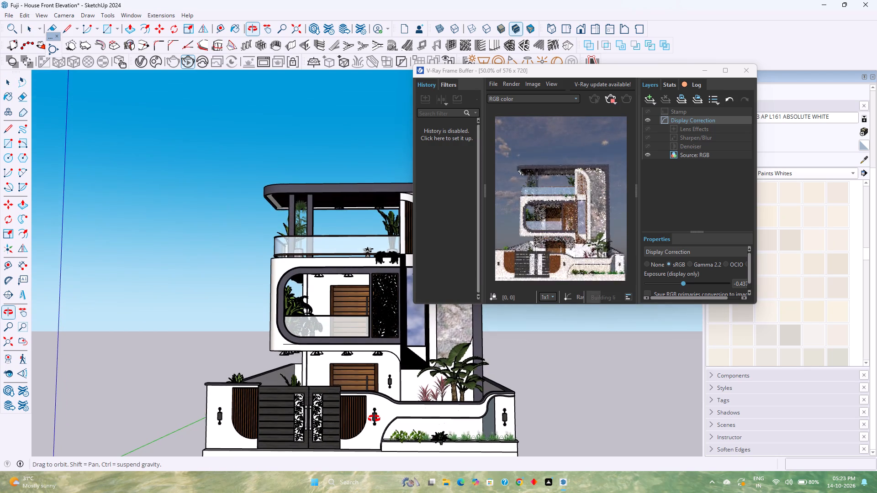
middle_drag(374, 419, 377, 414)
middle_click(377, 414)
middle_click(377, 414)
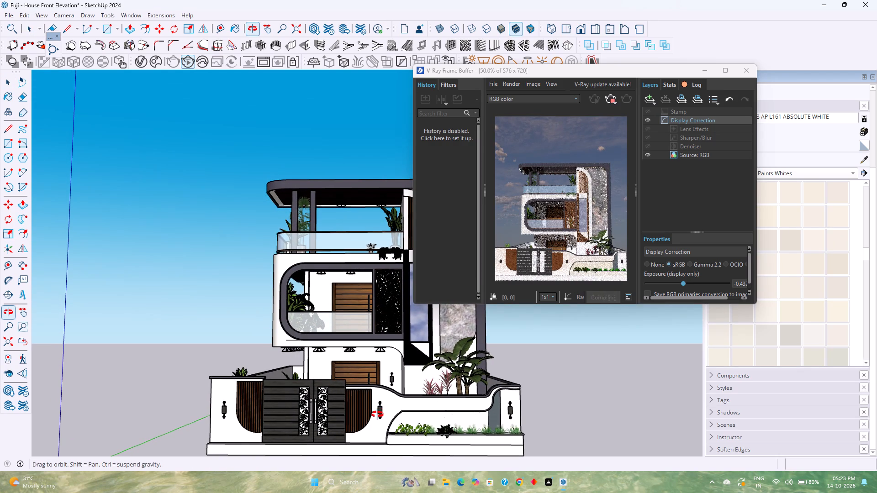
shift+middle_drag(380, 357, 388, 436)
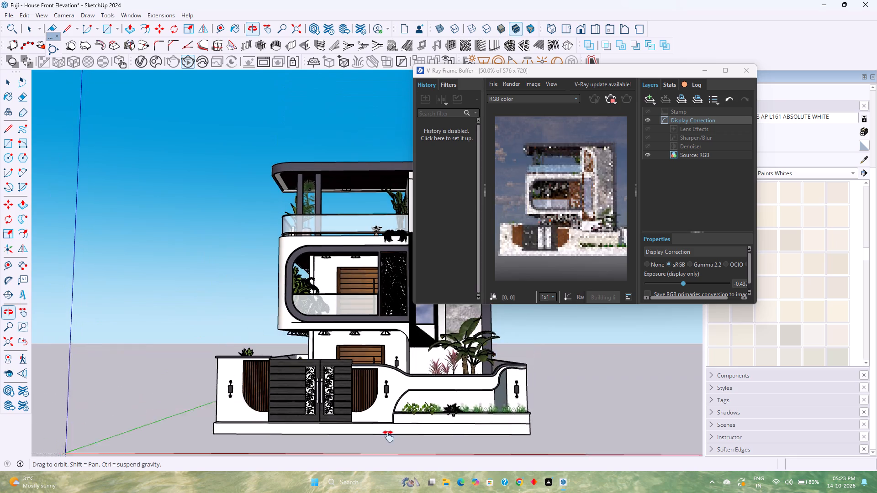
shift+middle_drag(388, 436, 388, 449)
shift+middle_drag(400, 430, 400, 421)
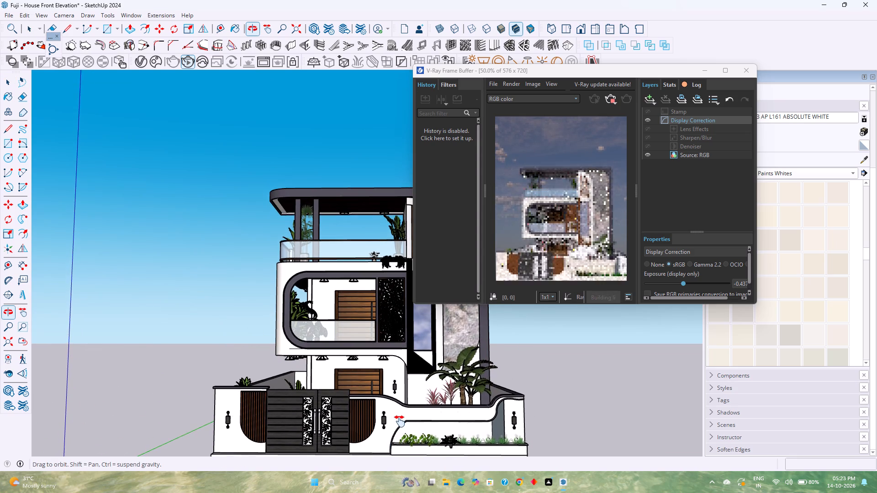
shift+middle_drag(400, 421, 399, 410)
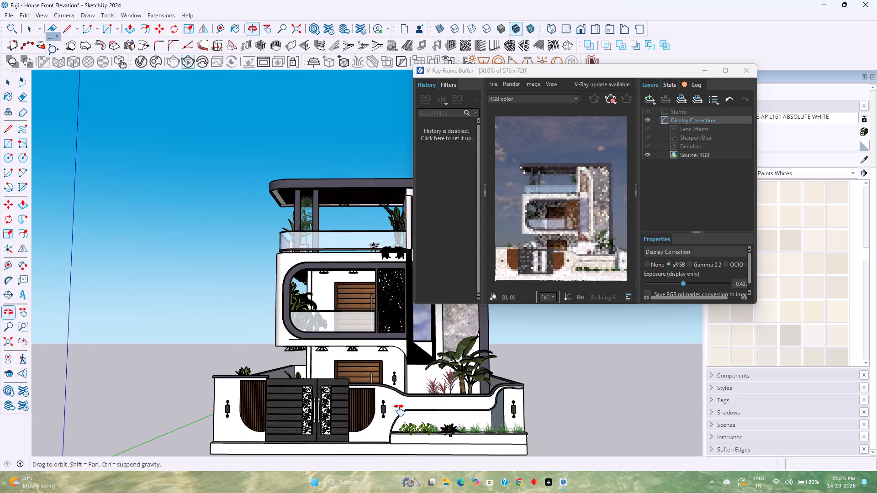
shift+middle_drag(399, 410, 402, 413)
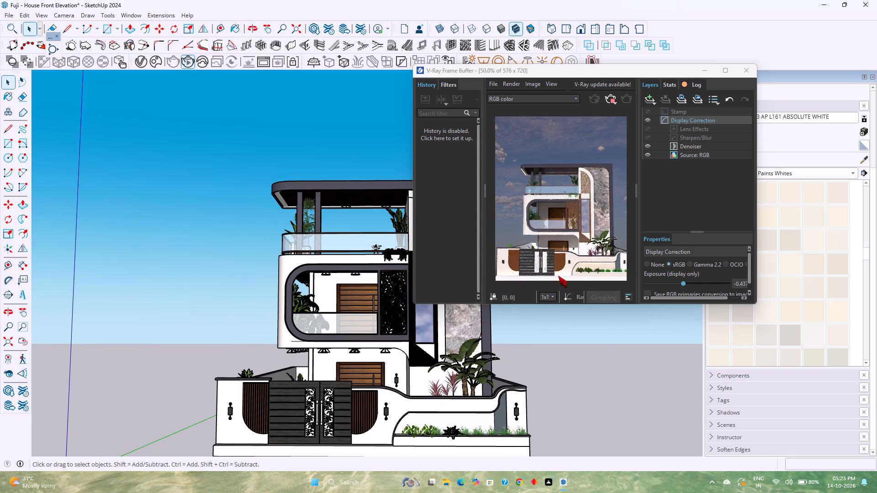
Move the frame buffer clear of the settings and reassign a Sky texture to the V-Ray environment background.
drag(565, 77, 198, 113)
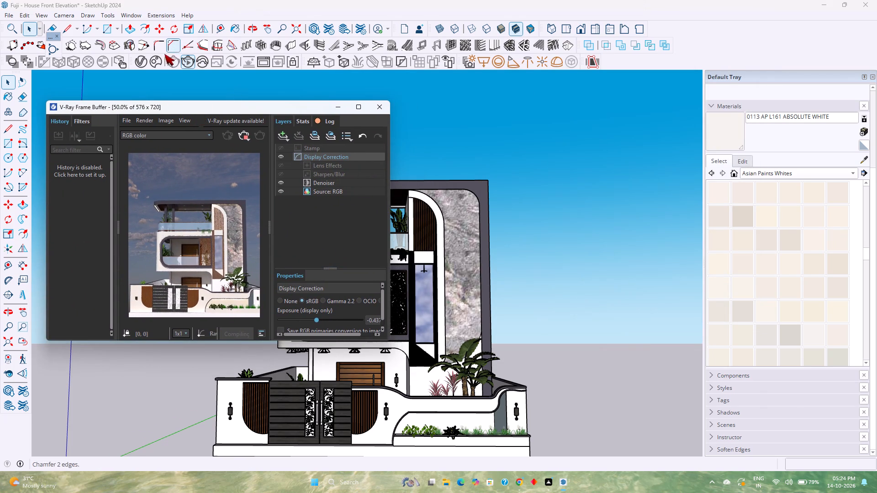
click(141, 62)
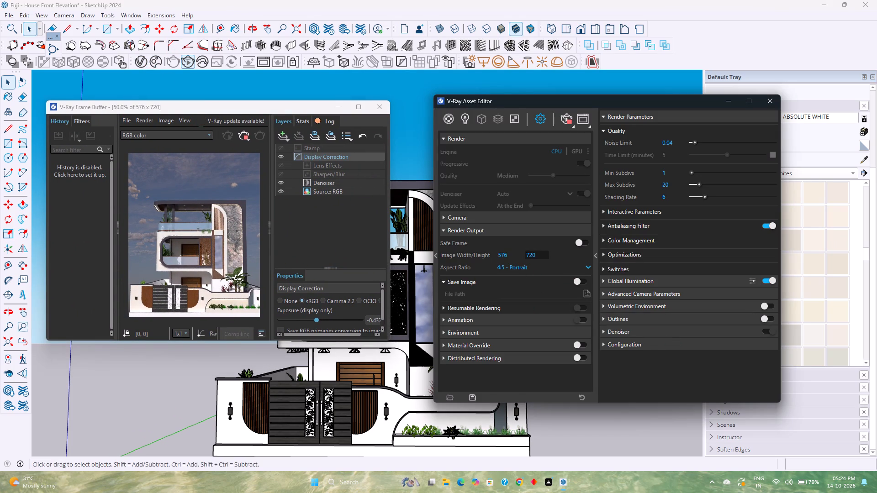
click(501, 318)
click(501, 318)
click(502, 333)
scroll(502, 333, down, 1)
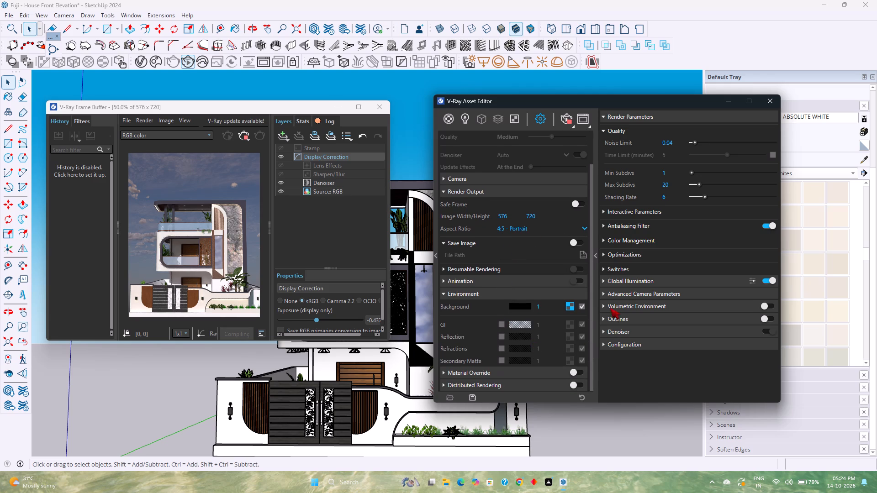
click(569, 306)
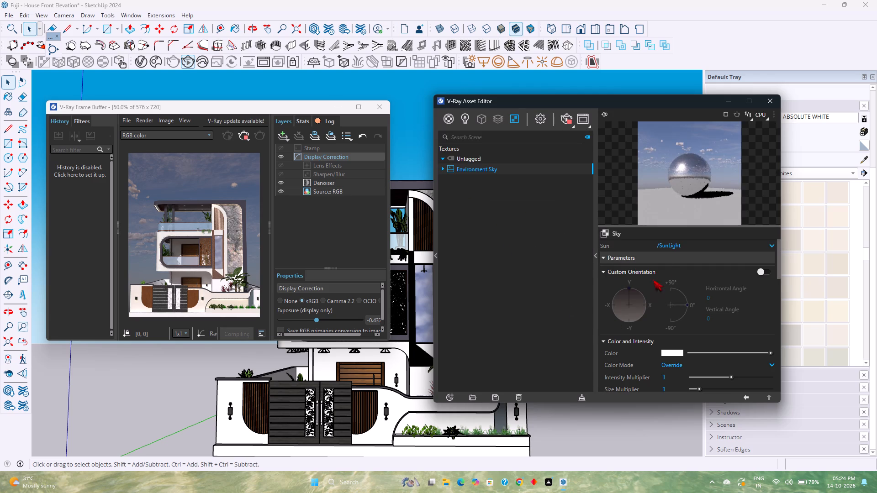
click(605, 232)
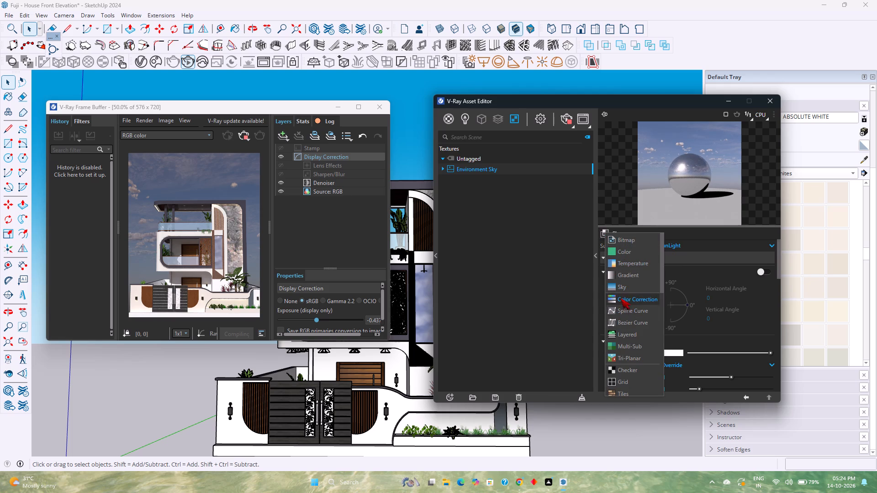
click(623, 287)
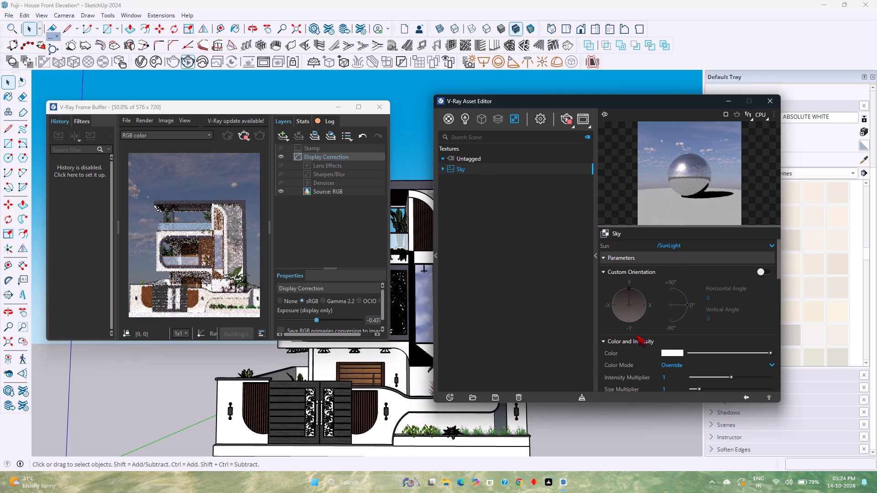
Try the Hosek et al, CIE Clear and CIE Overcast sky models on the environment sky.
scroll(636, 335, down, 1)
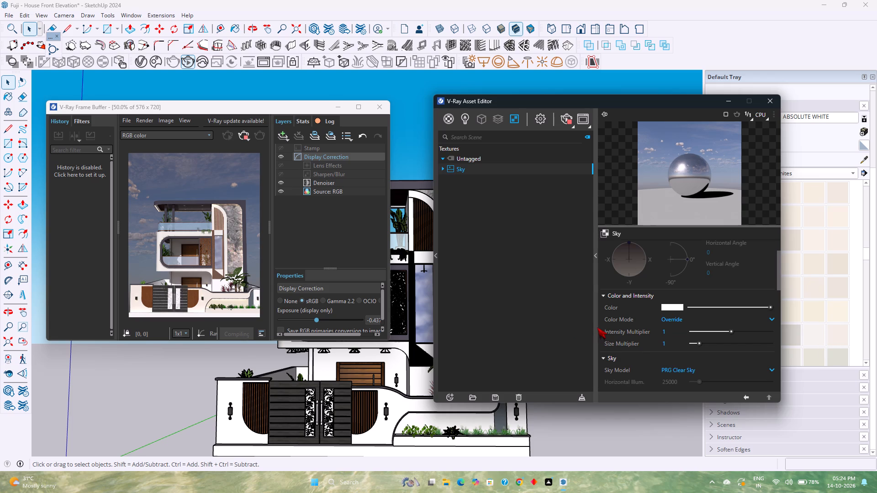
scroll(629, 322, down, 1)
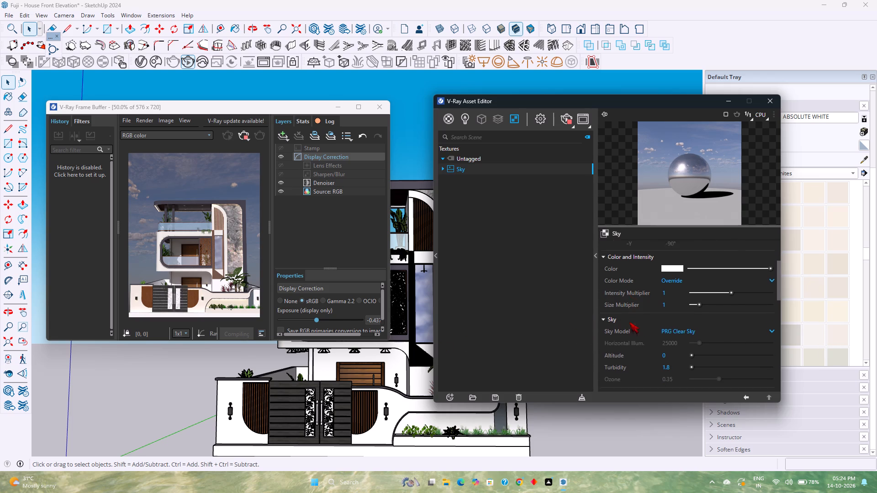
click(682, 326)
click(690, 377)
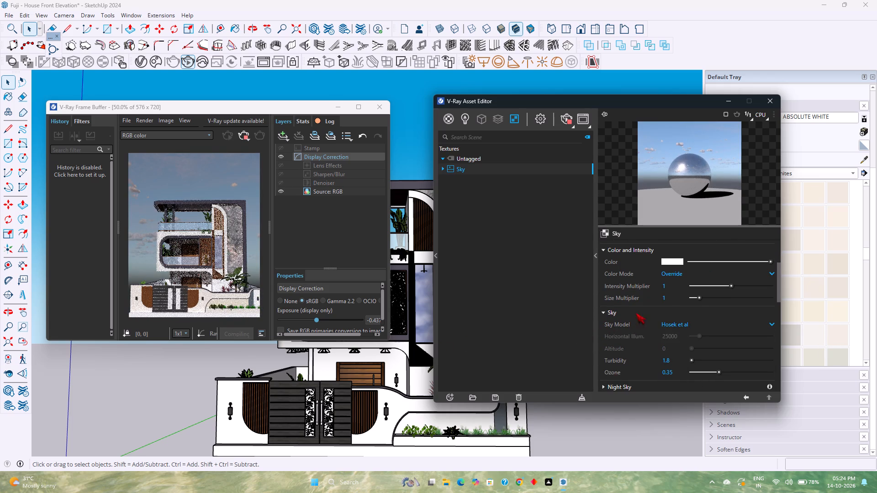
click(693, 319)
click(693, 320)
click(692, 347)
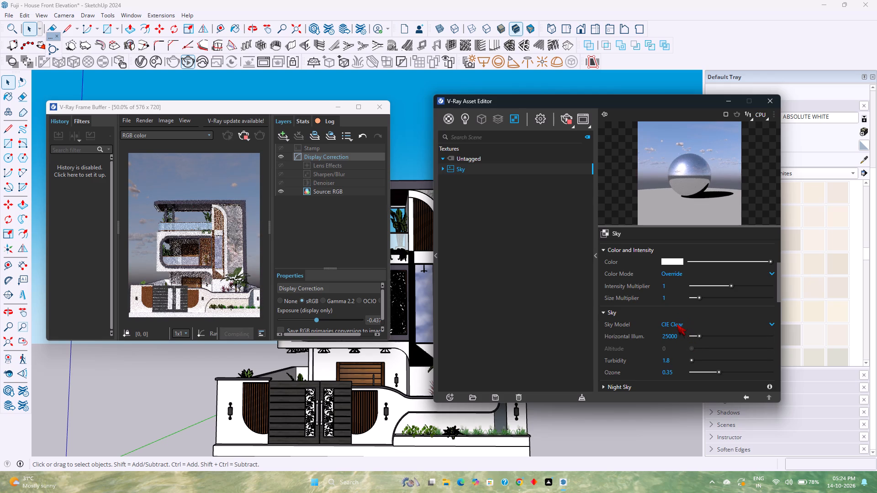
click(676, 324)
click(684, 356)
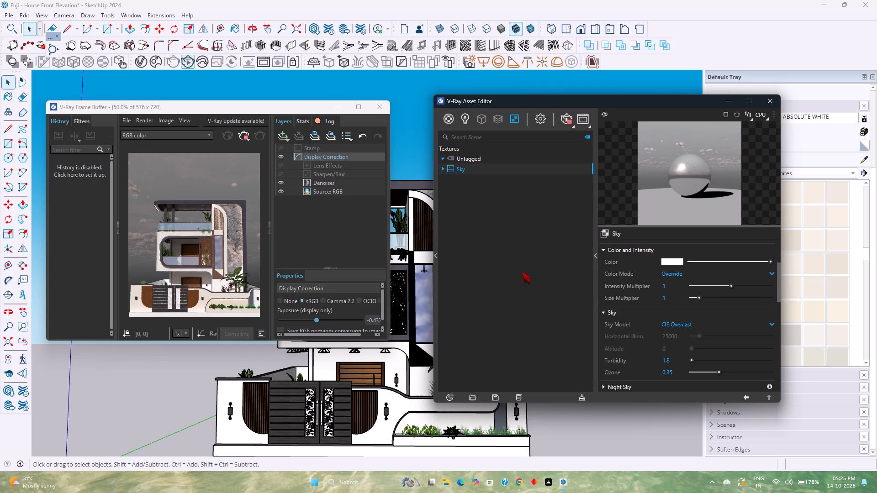
Set the environment sky's sky model to Preetham et al.
click(681, 327)
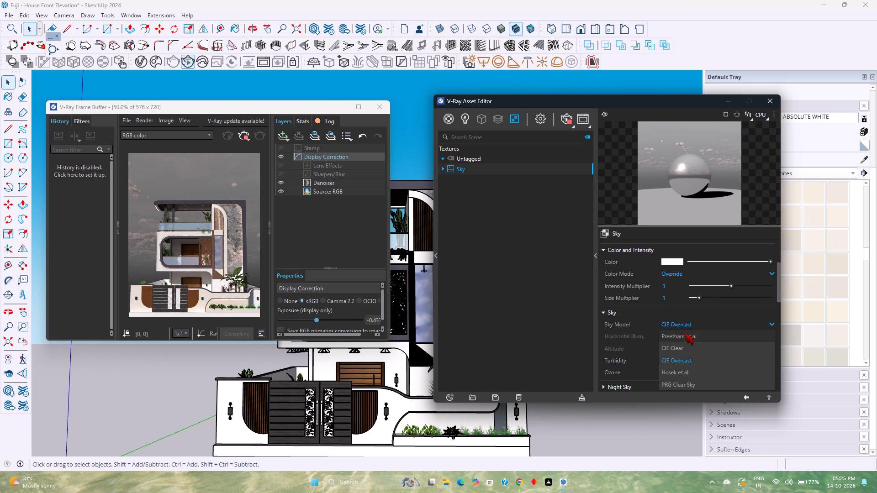
click(685, 333)
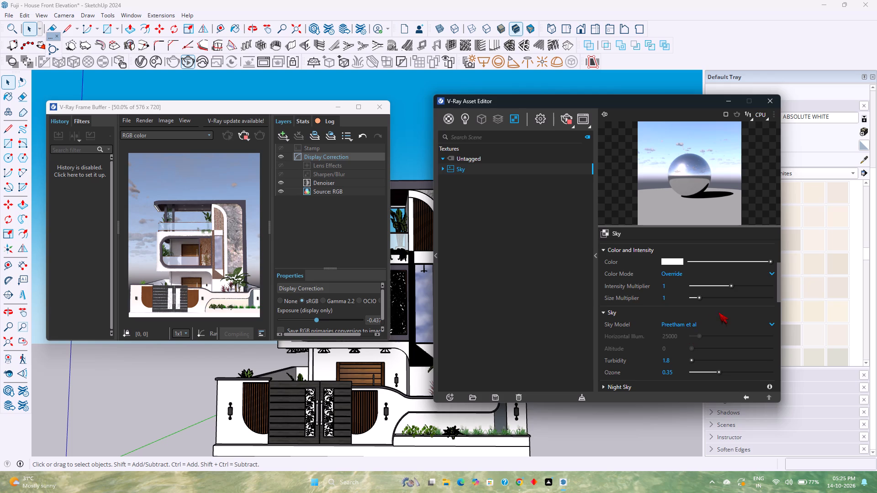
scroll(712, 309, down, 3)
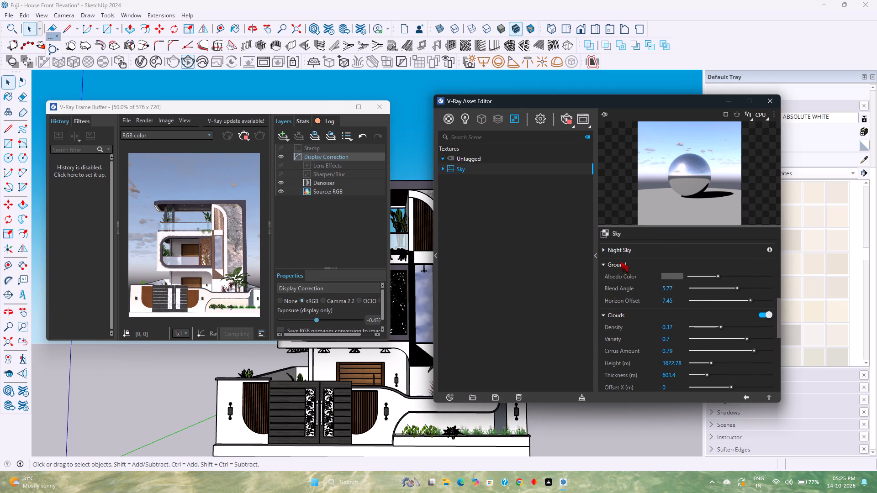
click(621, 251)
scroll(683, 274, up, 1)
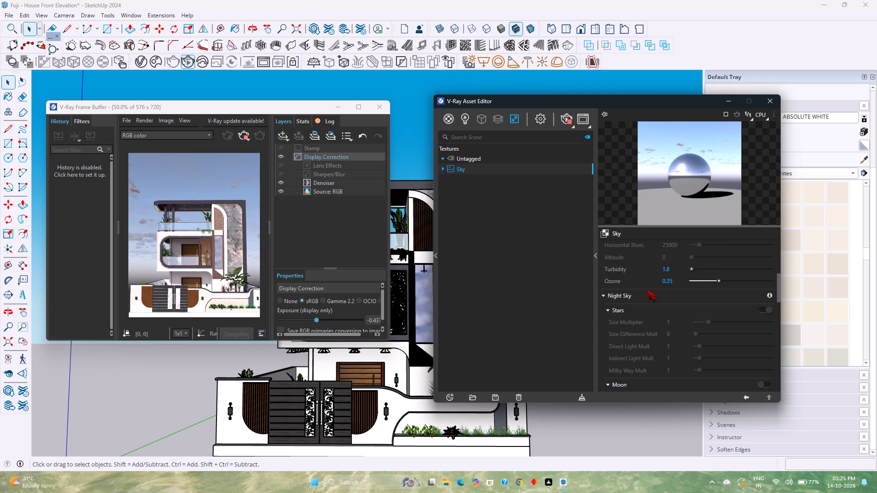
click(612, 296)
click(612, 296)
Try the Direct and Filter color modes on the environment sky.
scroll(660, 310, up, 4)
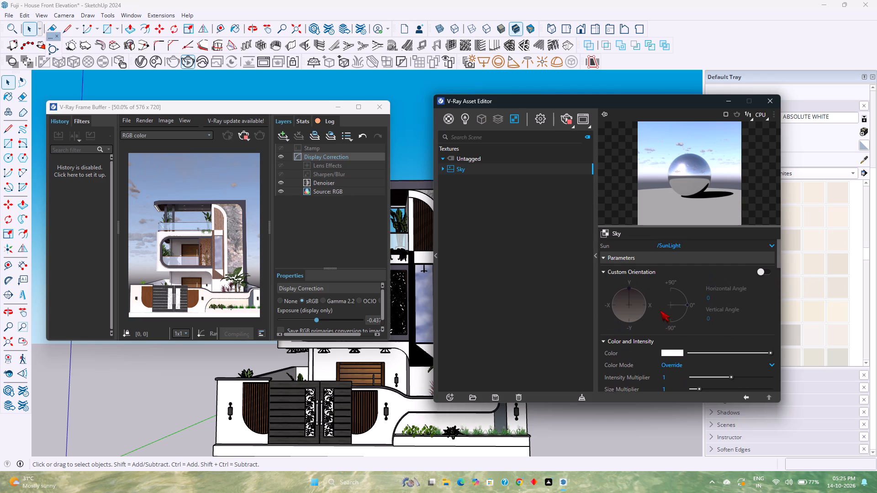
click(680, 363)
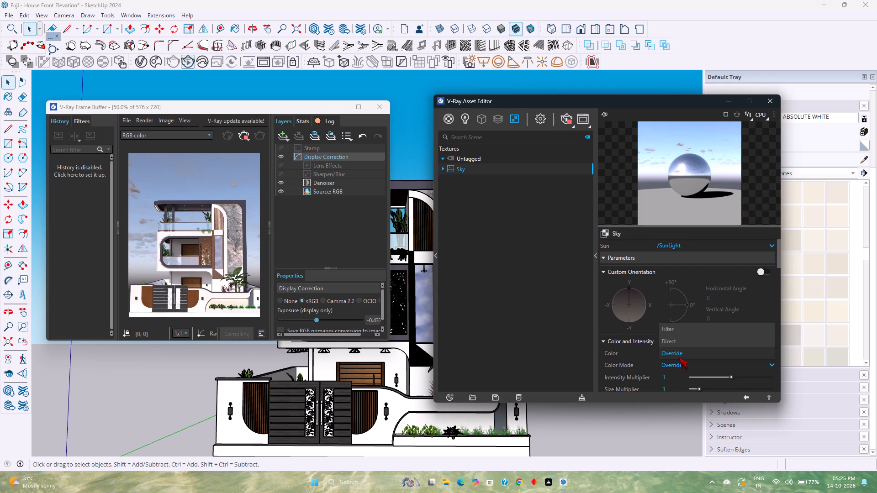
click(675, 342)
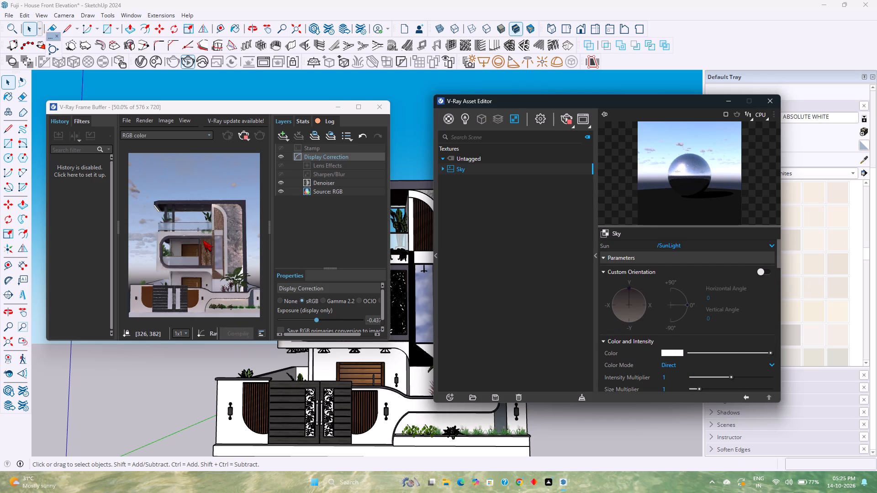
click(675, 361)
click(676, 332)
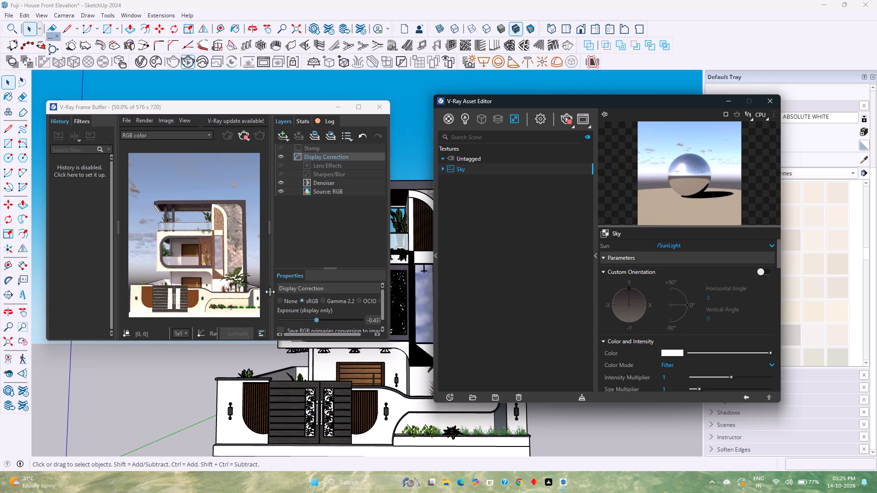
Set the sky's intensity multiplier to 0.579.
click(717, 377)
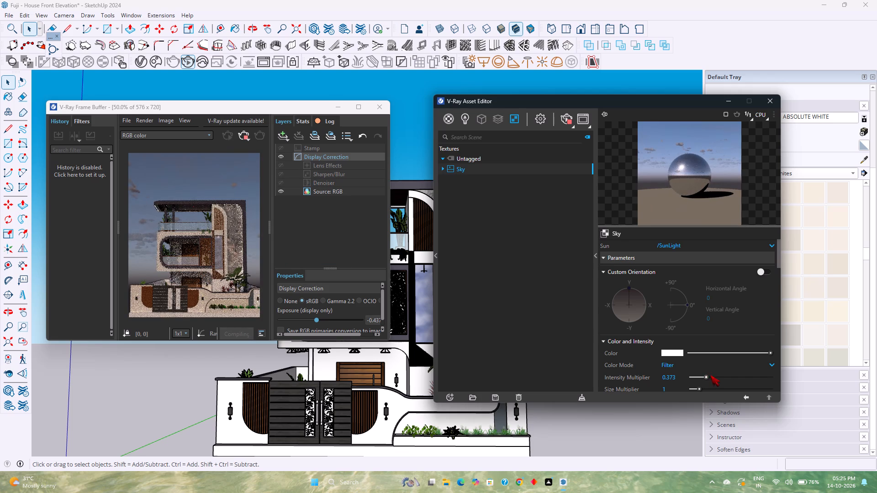
Test large and zero size multipliers for the sky and settle on 0.7.
scroll(714, 374, down, 1)
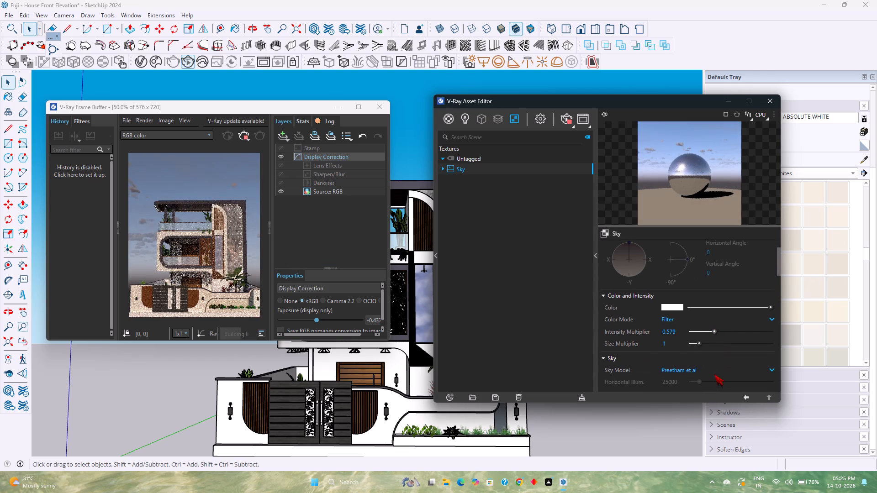
drag(697, 344, 736, 346)
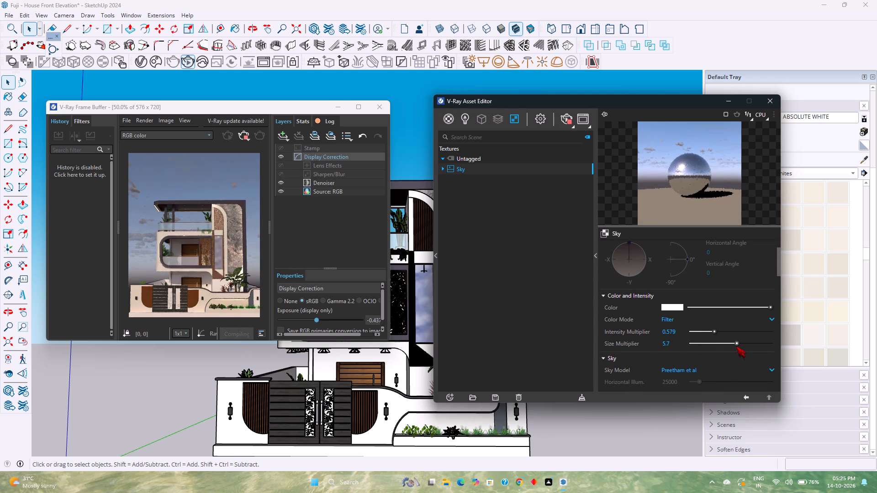
drag(736, 346, 765, 346)
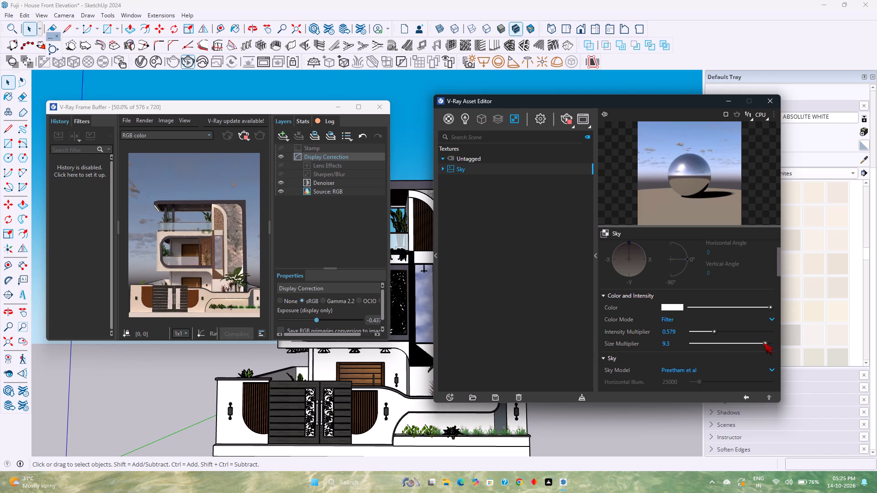
drag(759, 343, 684, 347)
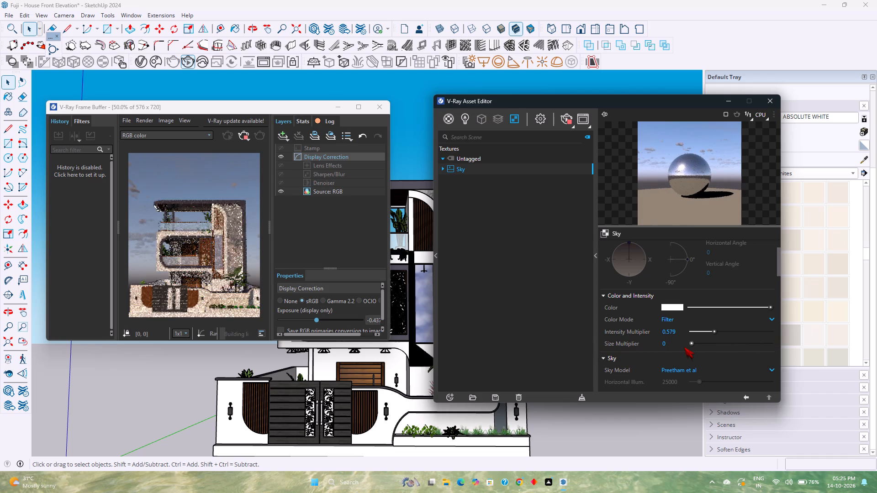
drag(684, 347, 697, 348)
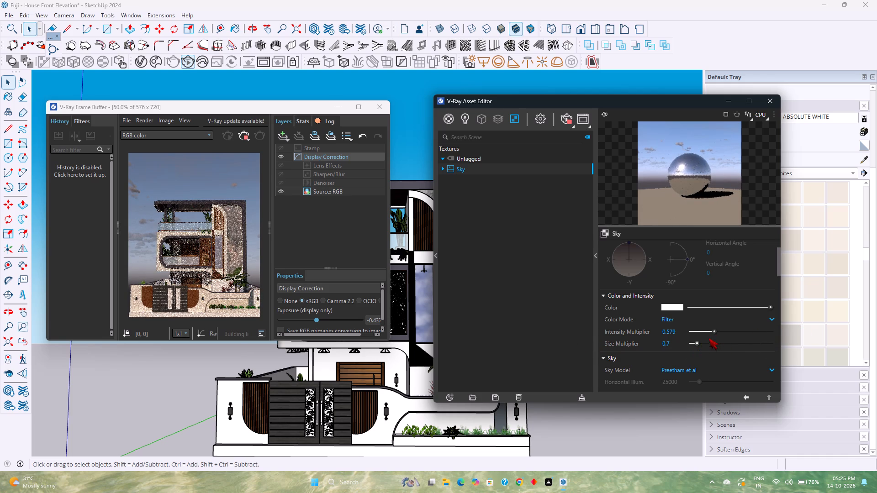
Test higher sky intensity multipliers, including 1.982 and 1.2, and settle on 0.878.
drag(716, 334, 788, 334)
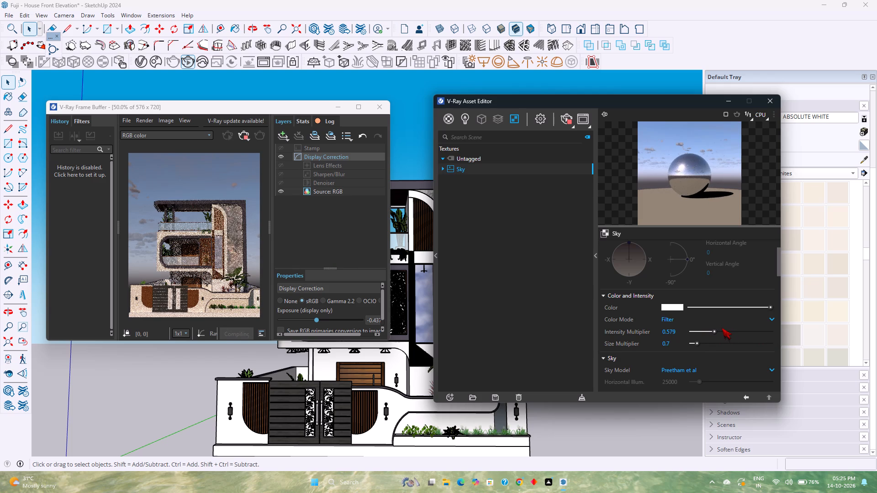
drag(722, 328, 775, 329)
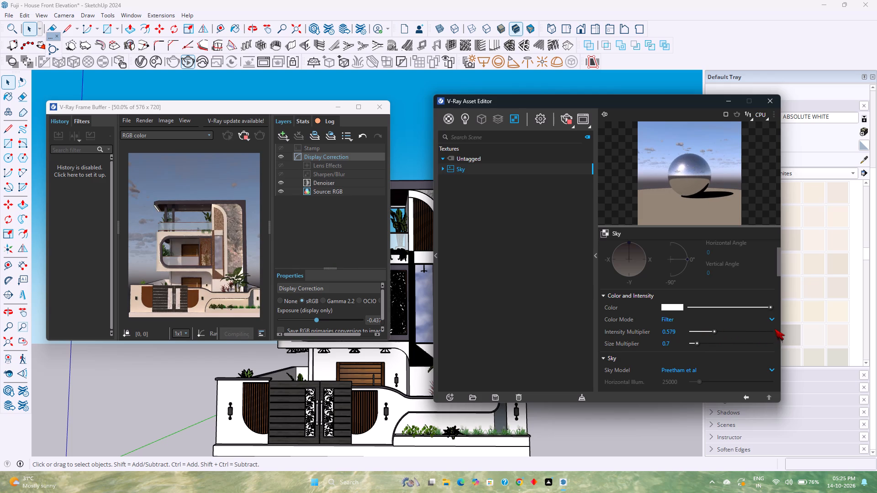
drag(775, 329, 760, 330)
drag(713, 330, 770, 336)
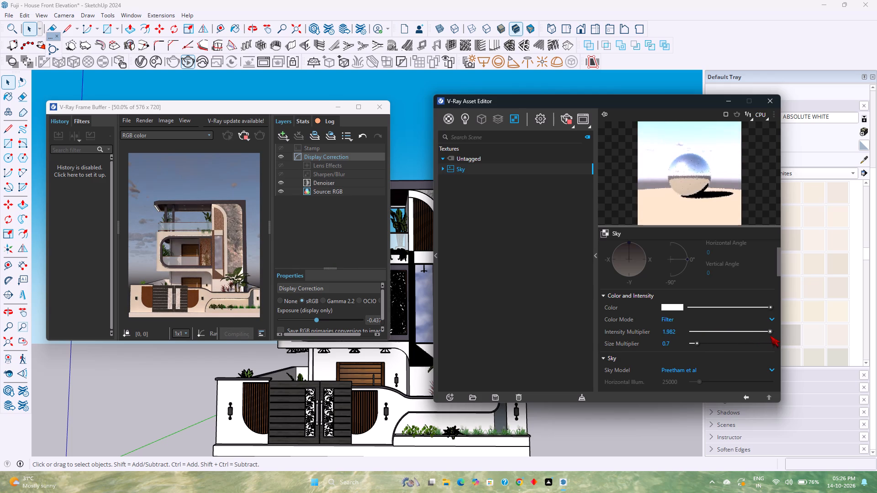
drag(770, 336, 739, 336)
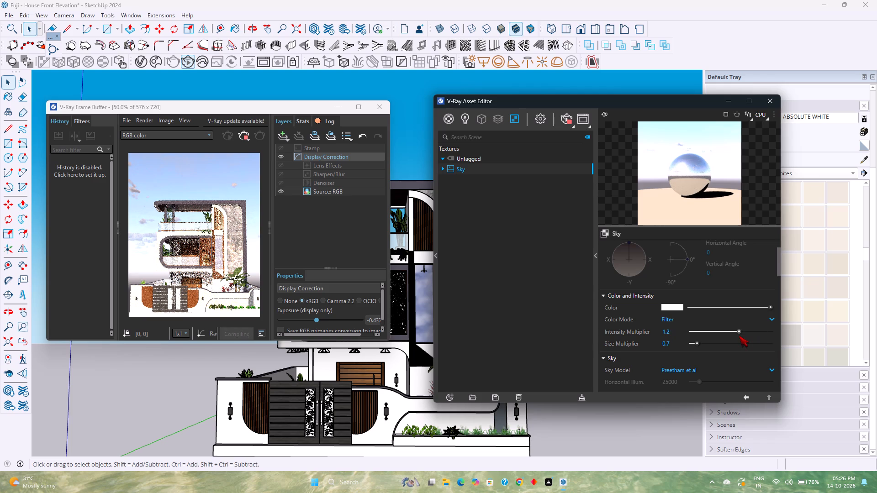
drag(739, 336, 726, 338)
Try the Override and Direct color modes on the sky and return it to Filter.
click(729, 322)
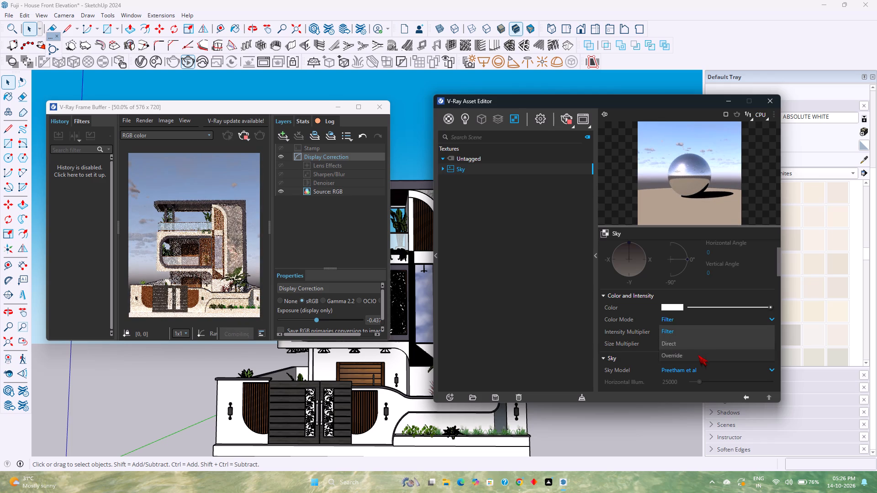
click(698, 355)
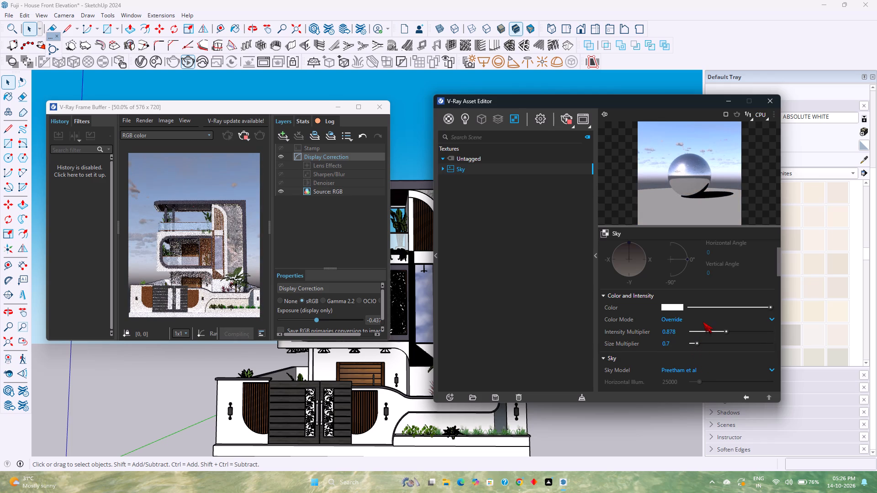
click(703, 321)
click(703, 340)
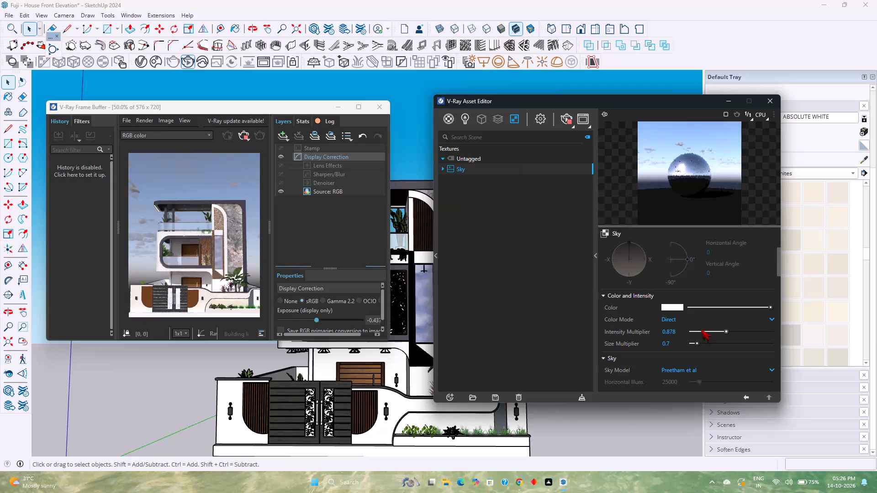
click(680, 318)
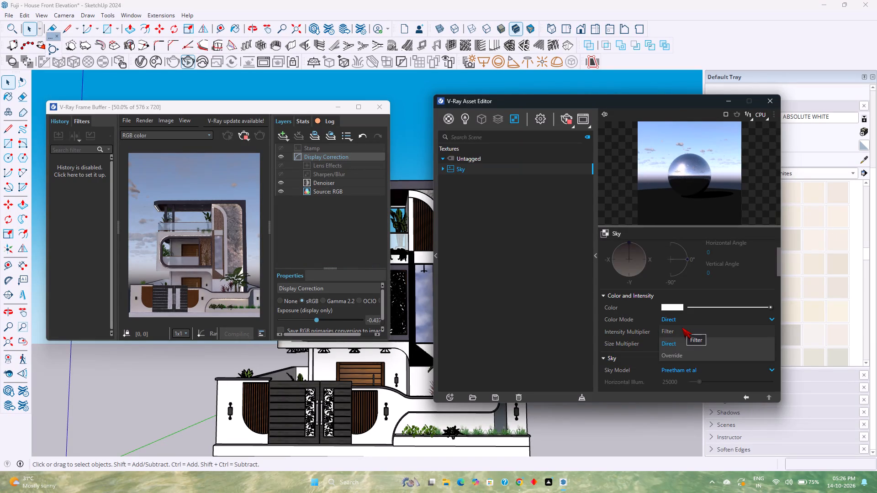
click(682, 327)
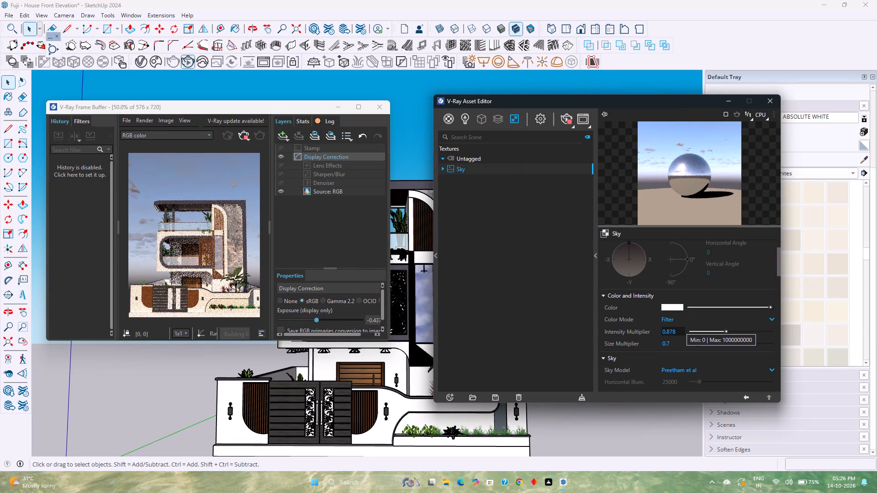
Change the sky model to PRG Clear Sky.
scroll(682, 327, down, 4)
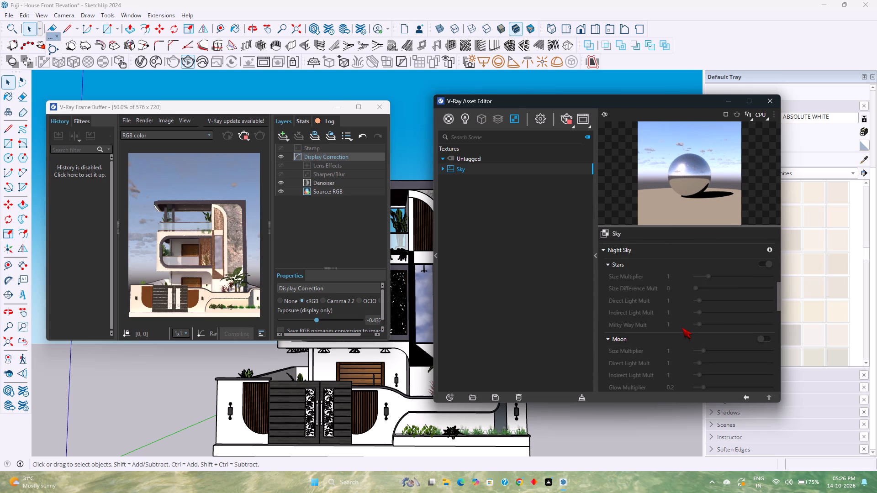
scroll(682, 327, down, 1)
scroll(682, 327, up, 3)
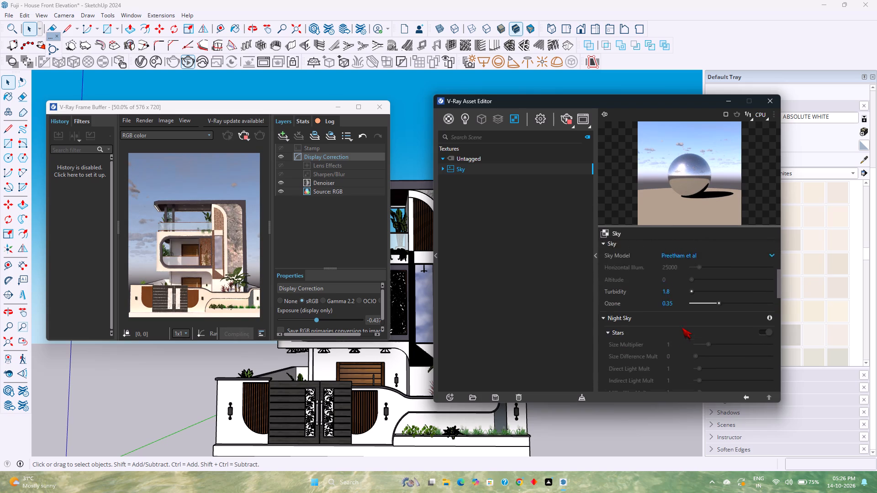
click(690, 273)
click(696, 278)
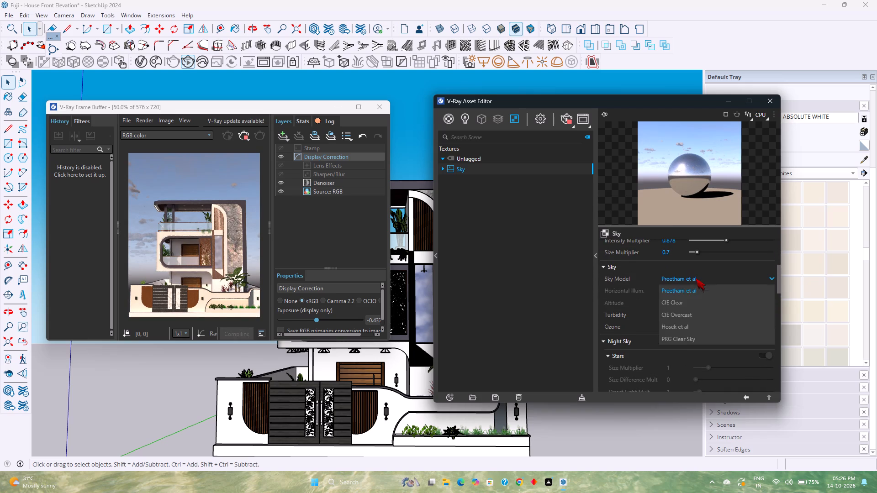
click(701, 338)
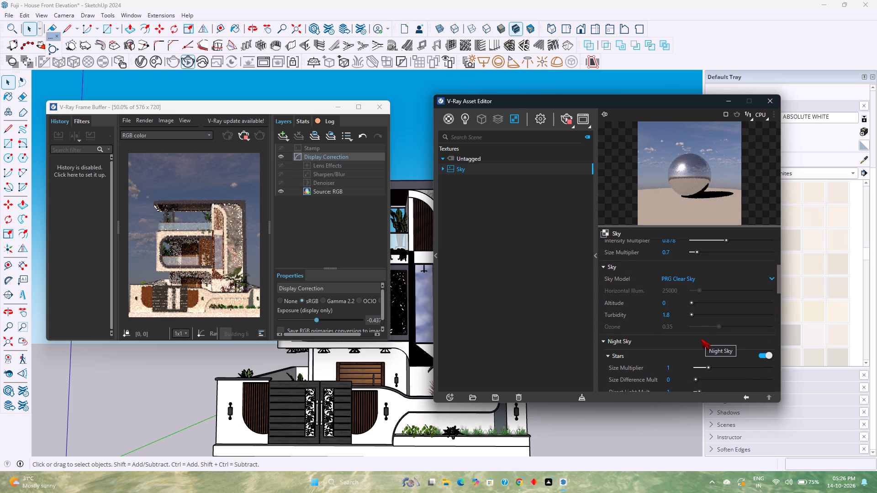
Toggle the moon in the night sky settings to compare its effect and leave it enabled.
scroll(698, 318, down, 1)
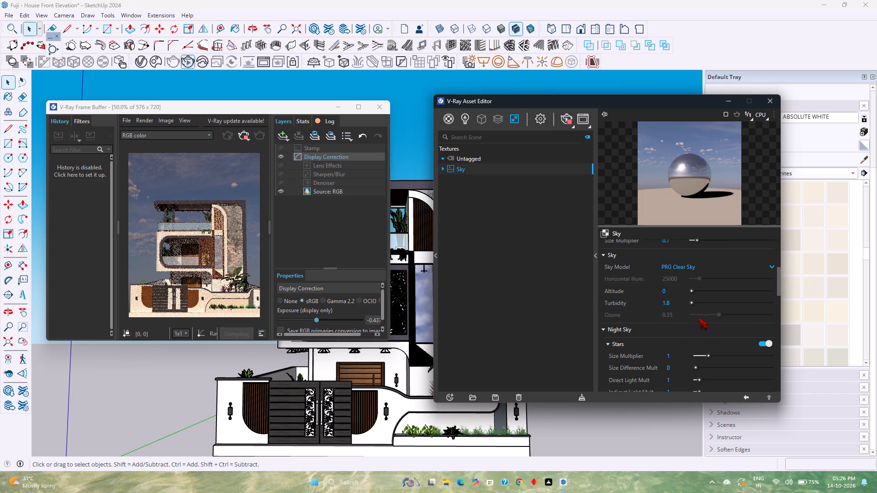
click(623, 294)
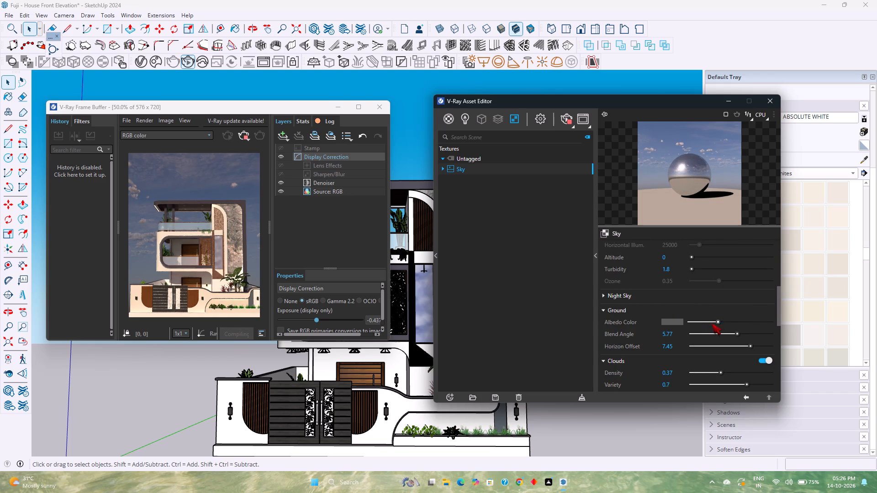
click(637, 294)
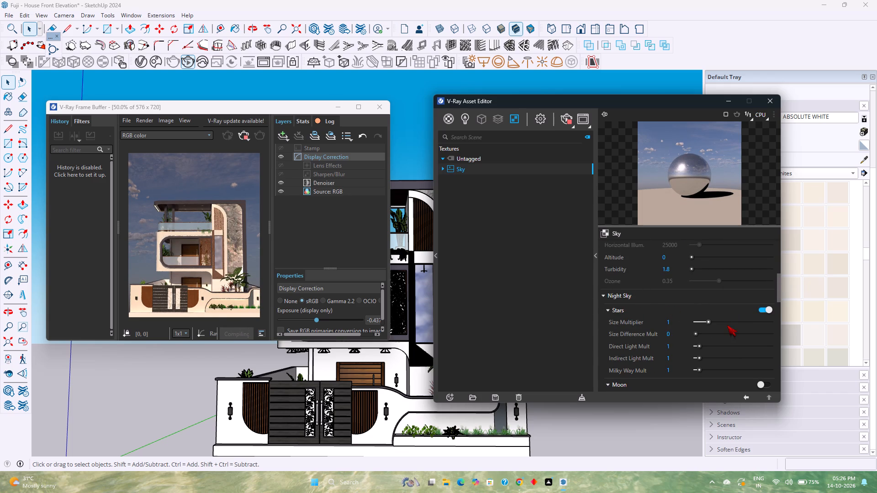
scroll(724, 326, down, 1)
click(761, 340)
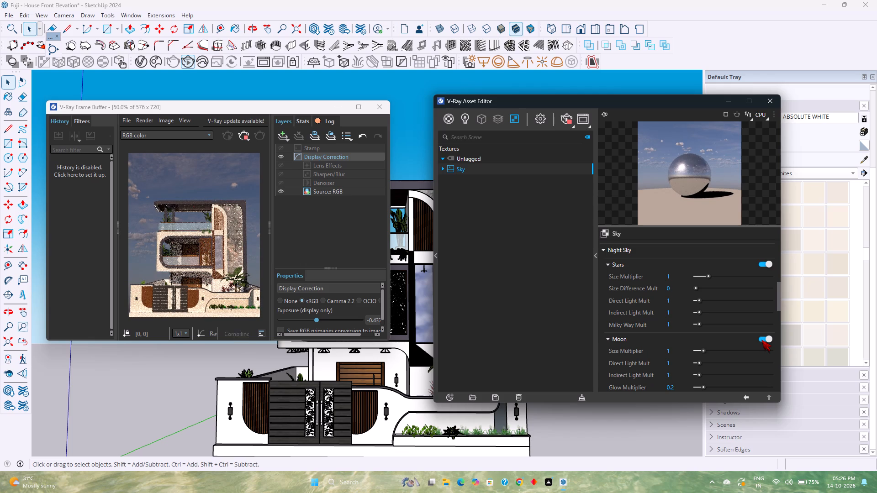
click(761, 340)
click(761, 340)
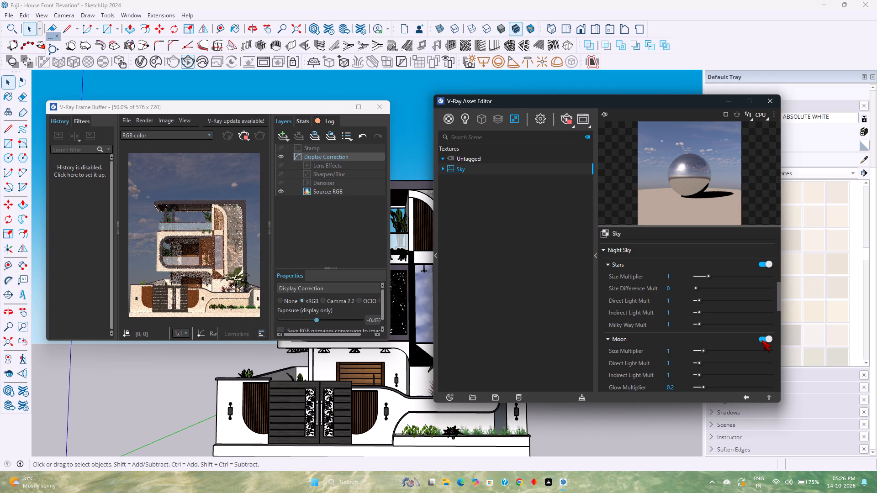
click(761, 340)
click(761, 340)
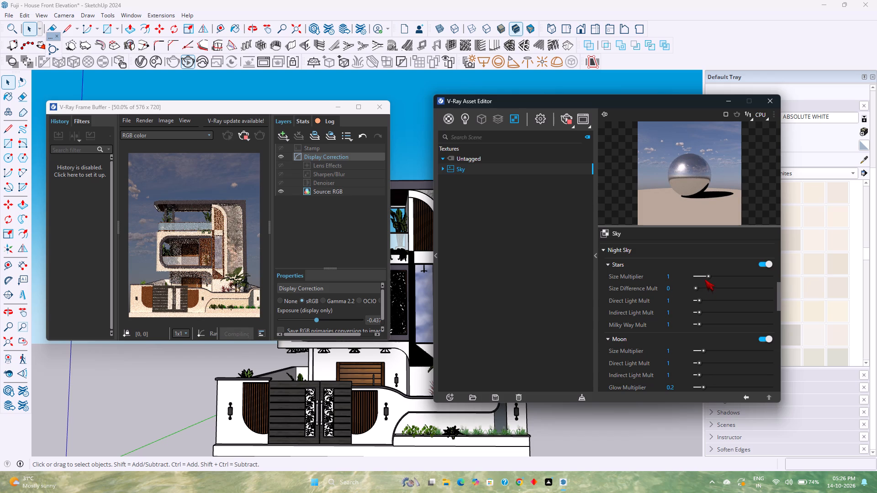
Test star size multipliers of 4.26 and 6, and settle on 1.56.
drag(705, 279, 757, 283)
drag(712, 275, 753, 277)
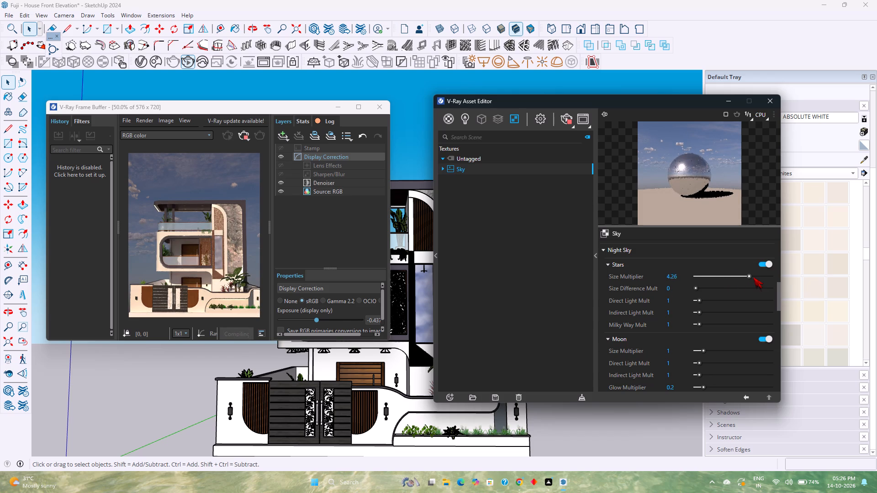
drag(753, 277, 786, 277)
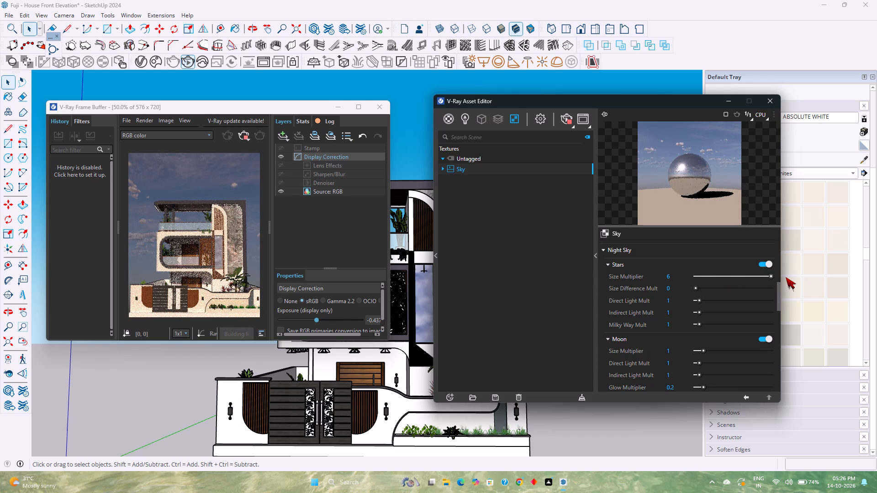
drag(786, 277, 715, 289)
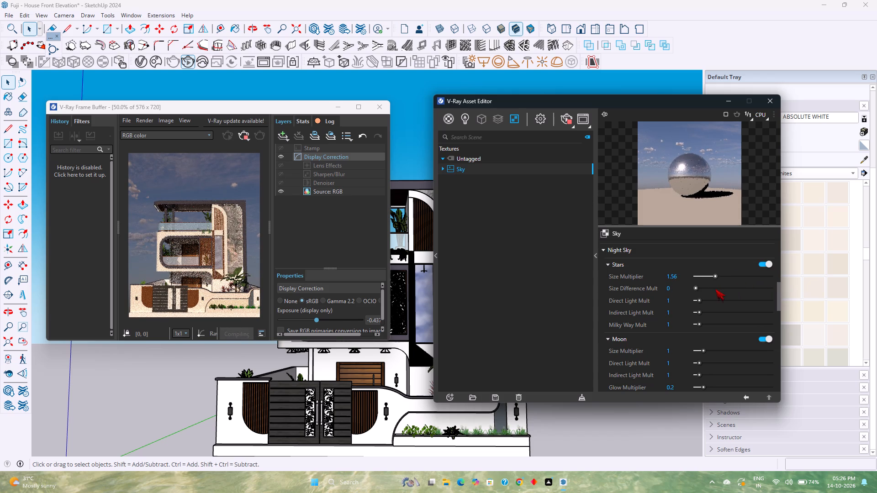
Set the stars' size difference to 0.66, direct light to 6.3, indirect light to 7.28 and Milky Way multiplier to 7.52.
drag(698, 288, 745, 293)
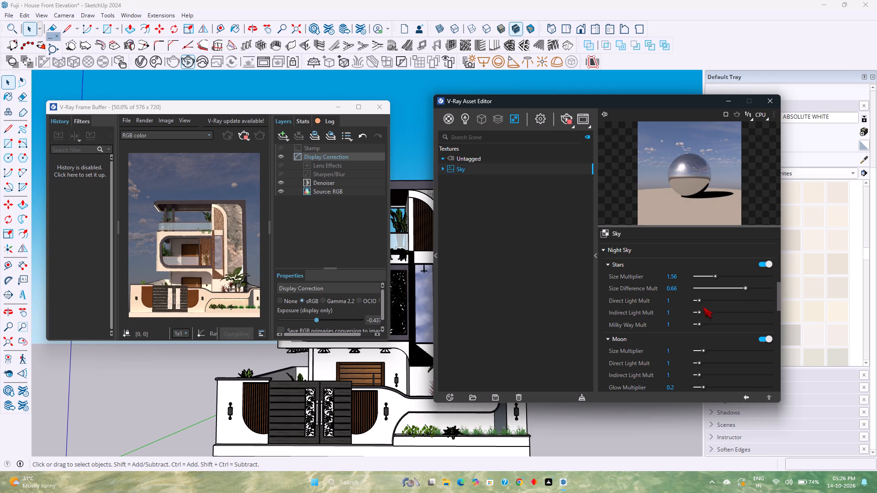
drag(703, 304, 734, 304)
click(719, 299)
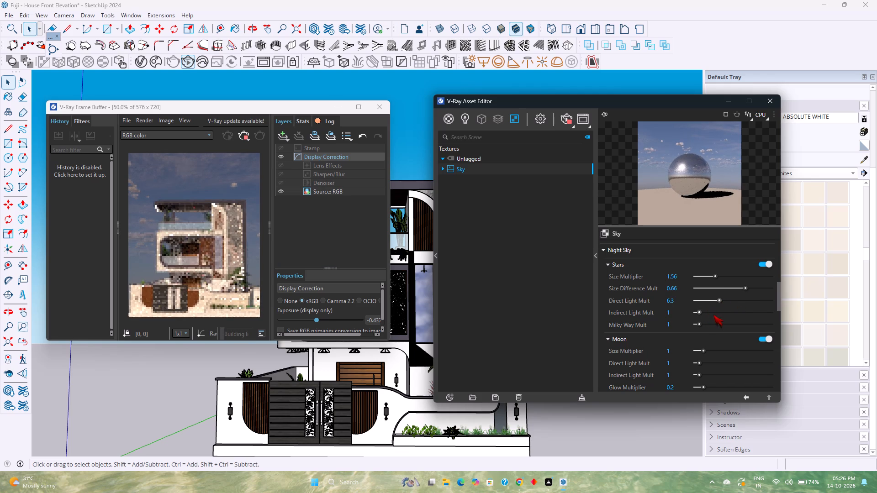
click(723, 310)
click(724, 322)
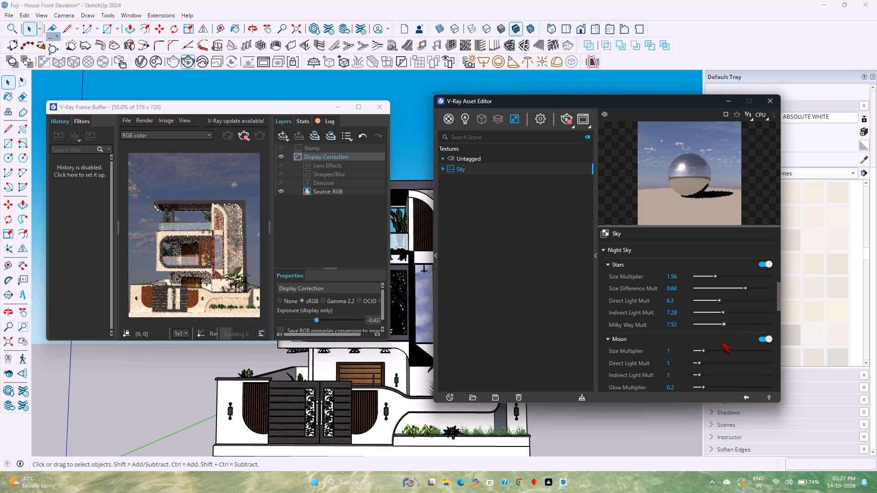
Increase the moon's size multiplier.
drag(707, 351, 751, 349)
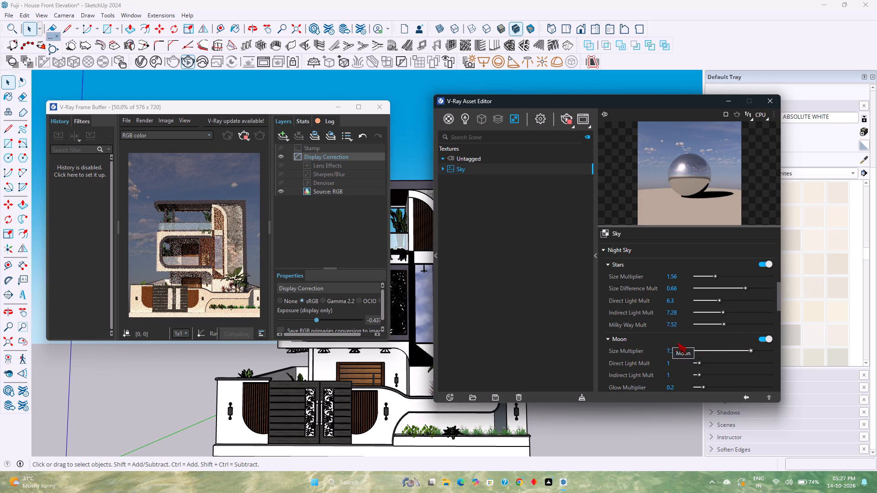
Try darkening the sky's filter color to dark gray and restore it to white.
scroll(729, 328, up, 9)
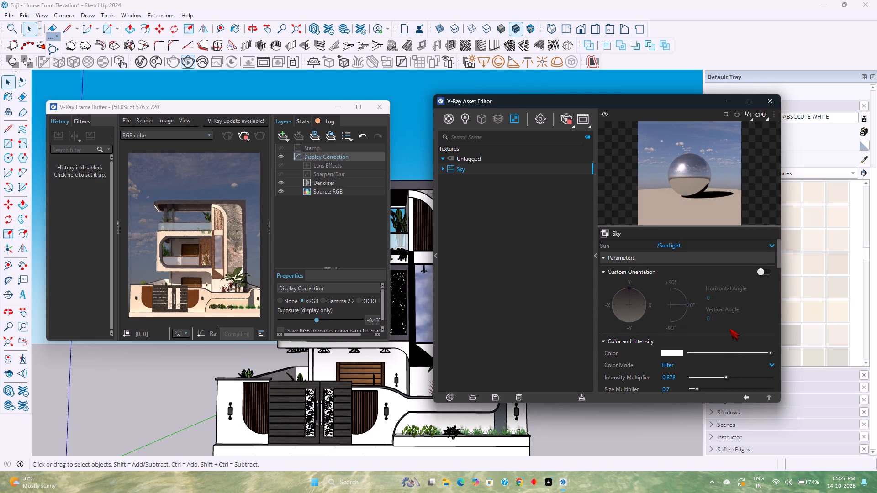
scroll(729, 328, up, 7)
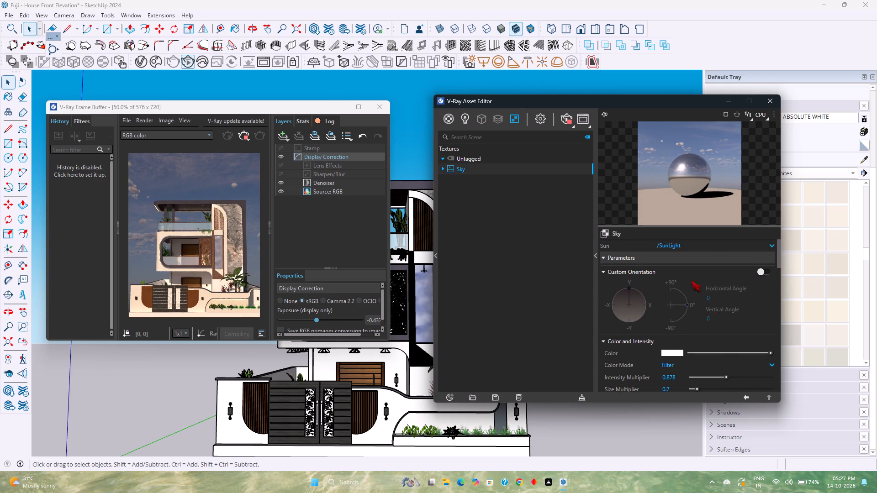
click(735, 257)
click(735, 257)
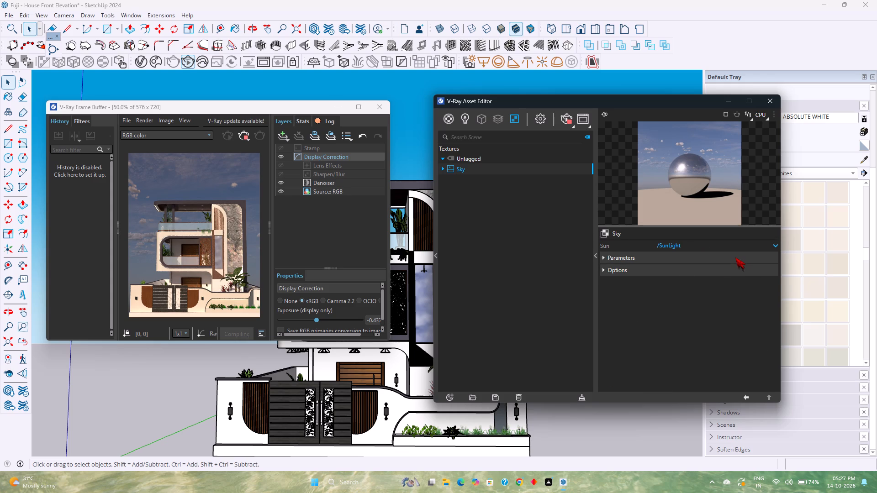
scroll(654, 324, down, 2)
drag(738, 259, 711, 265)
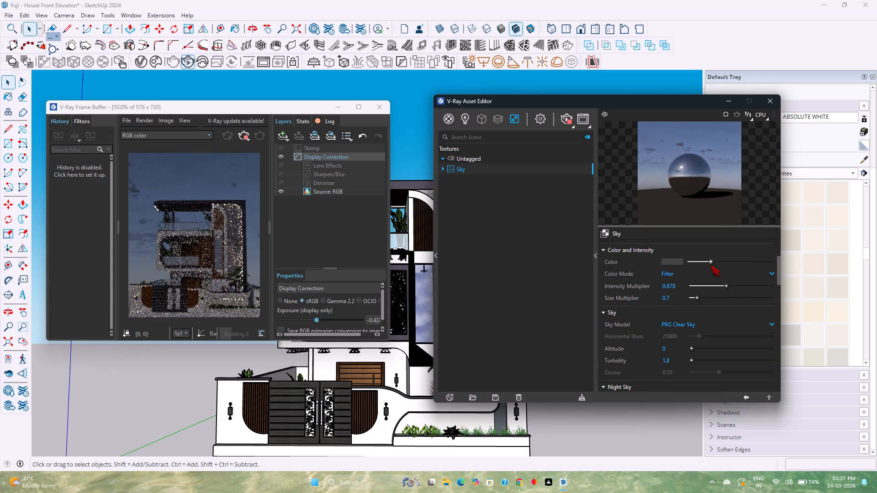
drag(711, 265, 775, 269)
Compare the CIE Clear and Preetham et al sky models and settle on CIE Clear.
click(693, 323)
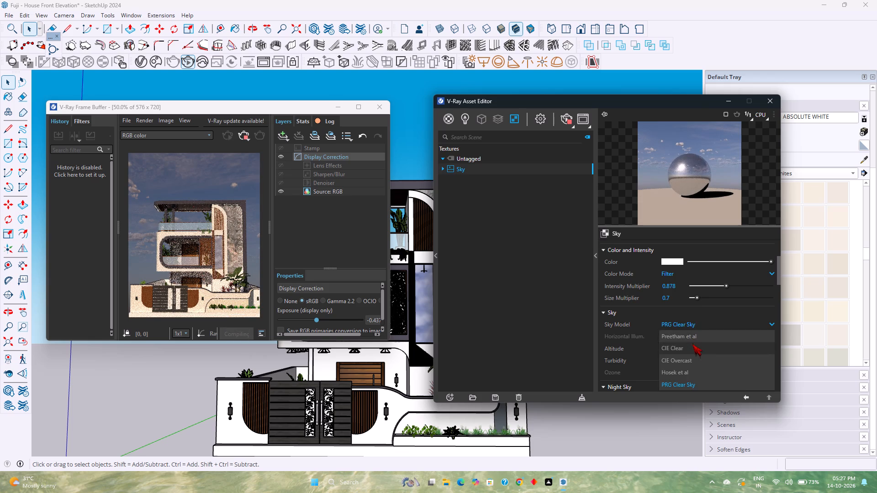
click(692, 350)
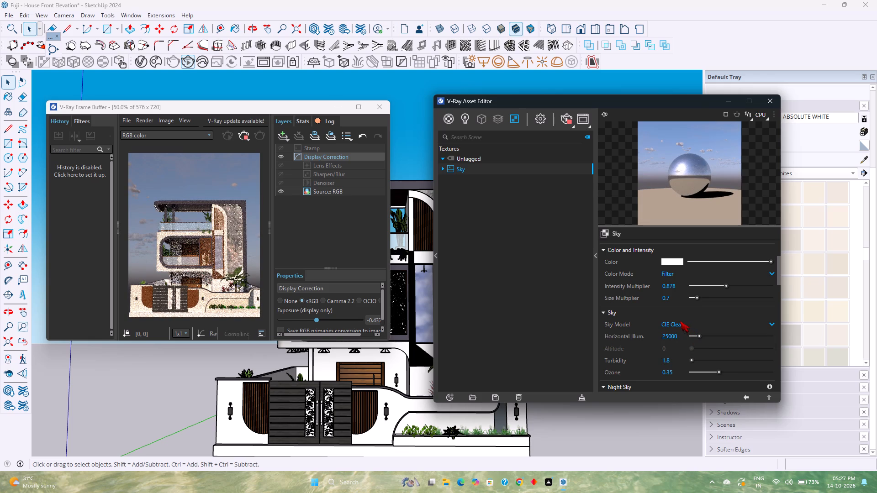
click(672, 321)
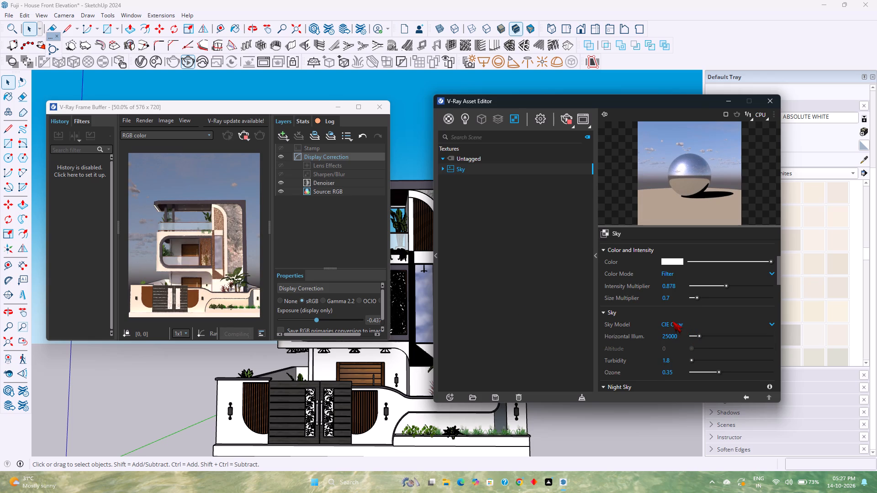
click(673, 332)
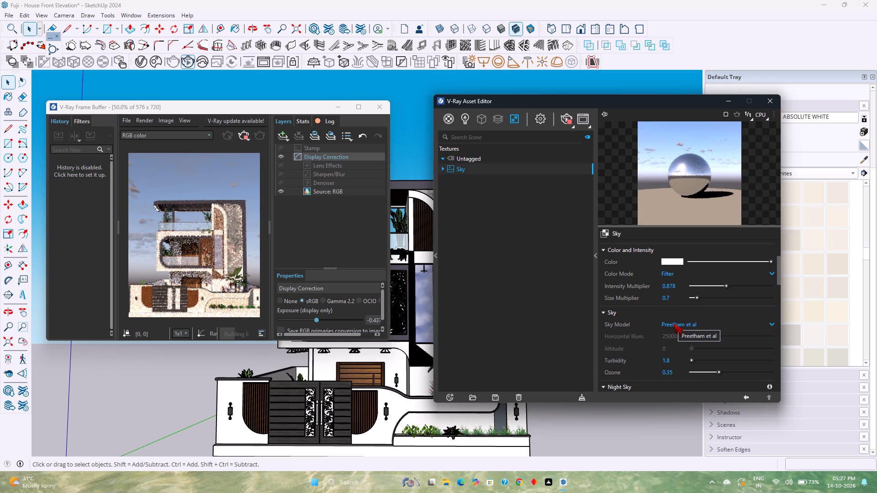
click(673, 323)
click(673, 343)
Test horizontal illumination values of 148568 and 101163 for the sky, and settle on 69559.
drag(698, 336, 739, 337)
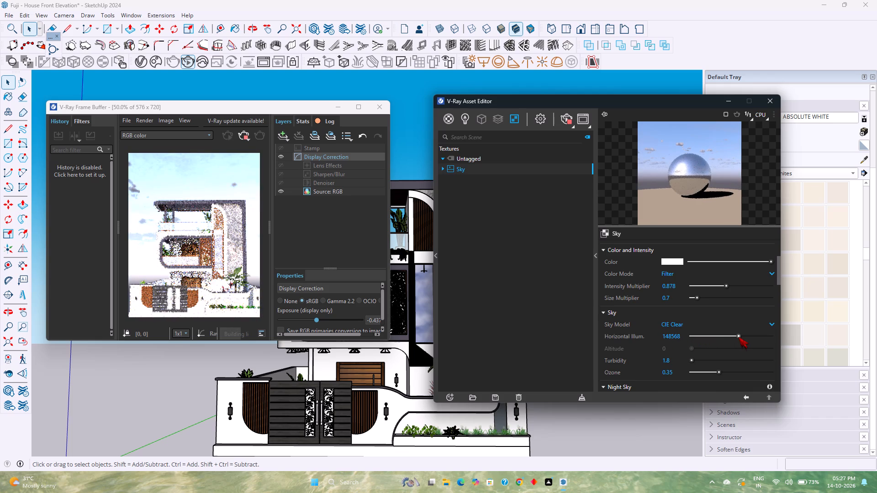
drag(739, 337, 724, 343)
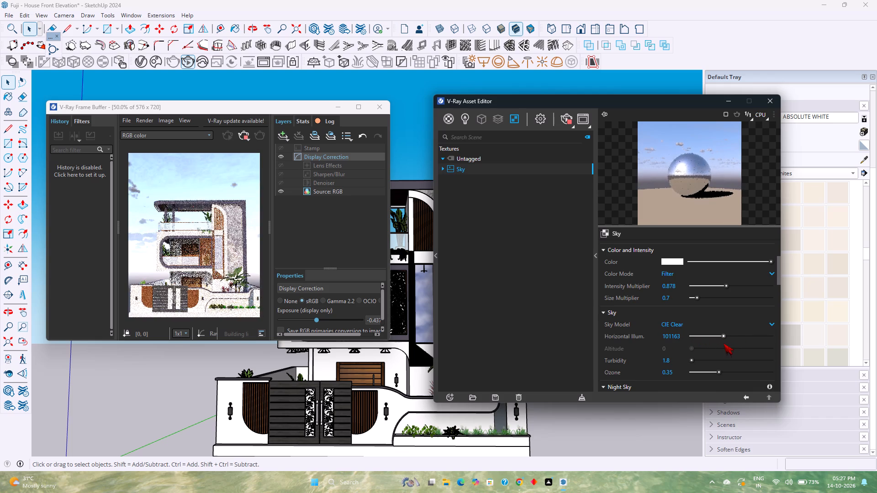
drag(724, 343, 713, 341)
Test sky ozone values of 0.17 and 0.03, and raise it to 1.
drag(711, 372, 705, 370)
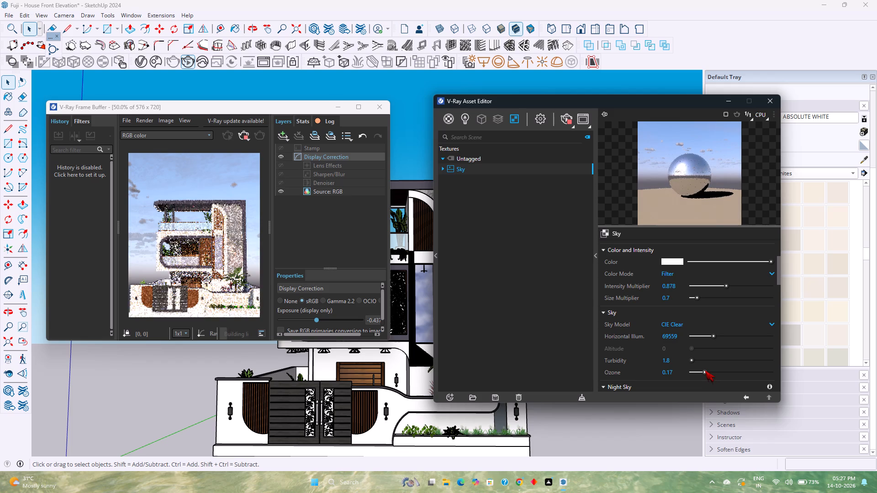
drag(705, 370, 693, 376)
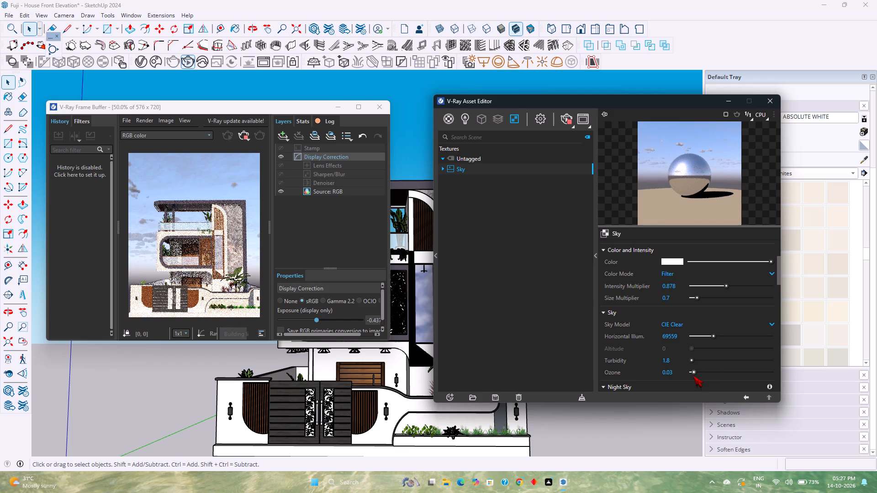
drag(693, 376, 785, 373)
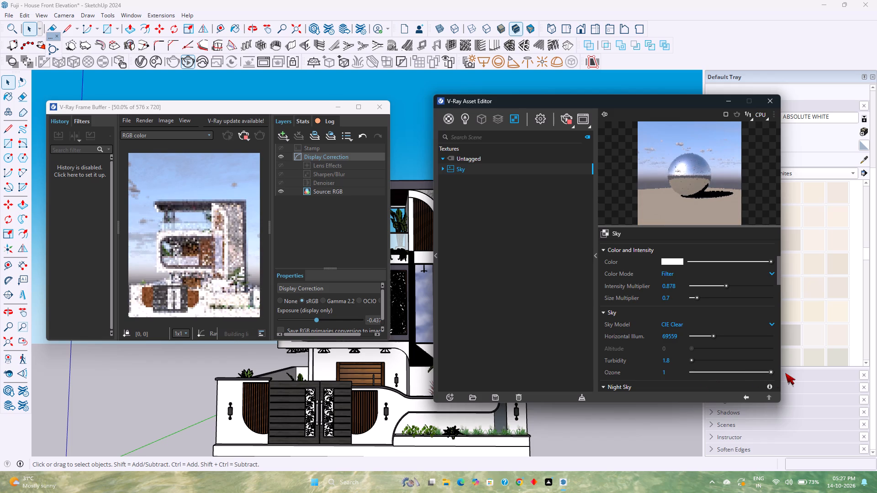
Test a sky ozone value of 0.03 and settle on 0.13.
drag(785, 373, 694, 375)
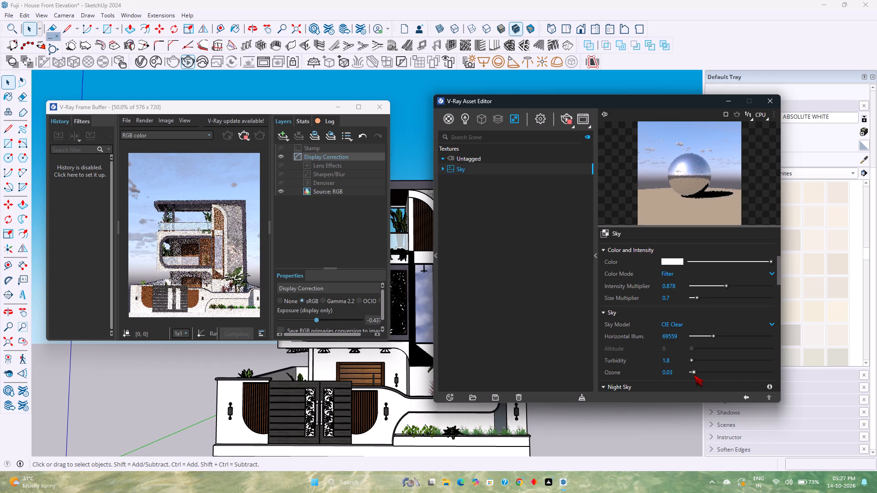
drag(694, 375, 702, 376)
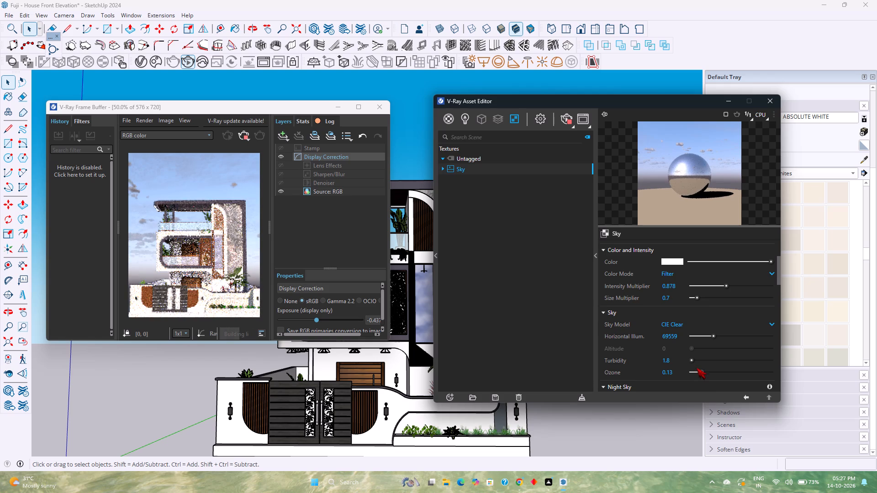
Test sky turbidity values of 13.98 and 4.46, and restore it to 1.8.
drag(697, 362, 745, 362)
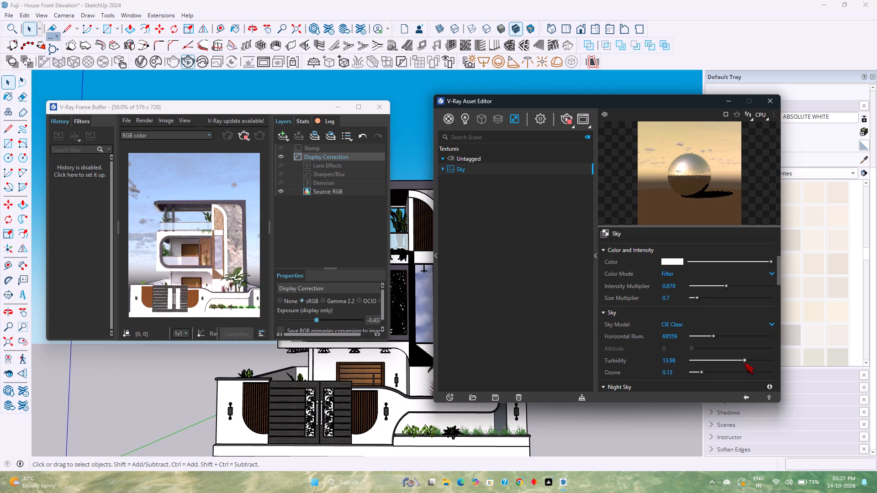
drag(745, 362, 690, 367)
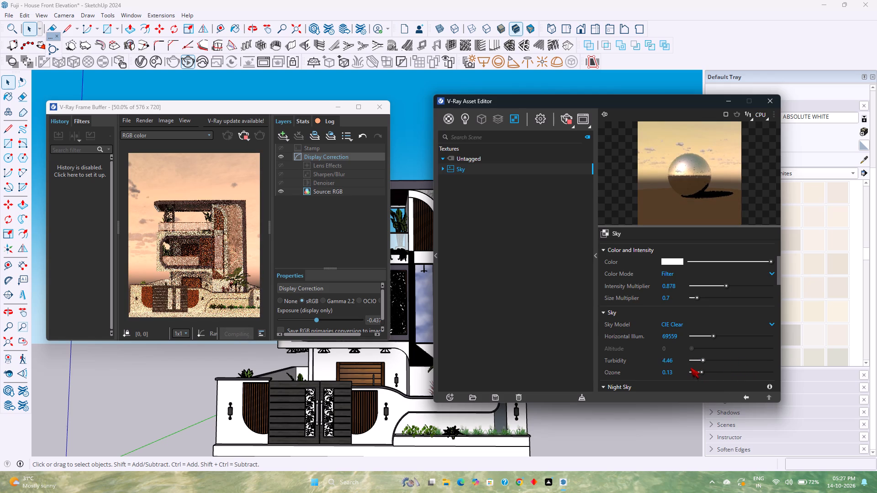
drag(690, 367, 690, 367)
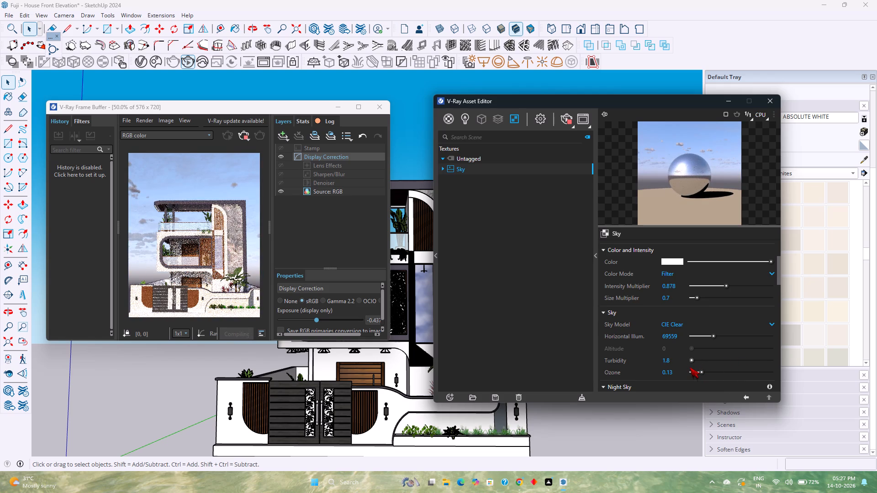
Stop the interactive render and start a production render of the house front elevation.
scroll(687, 348, up, 2)
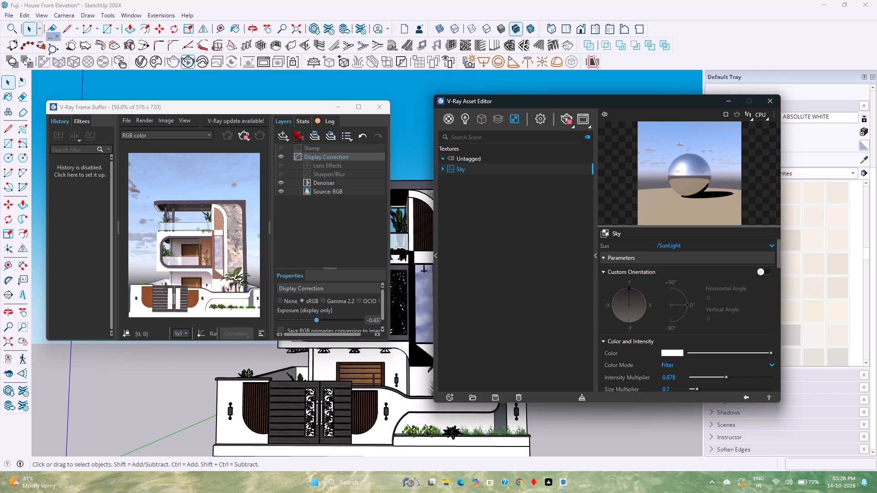
click(246, 137)
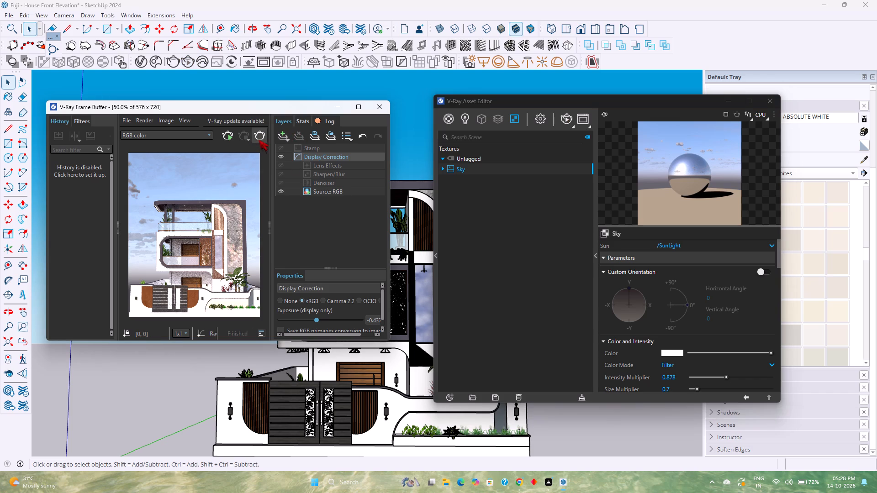
click(257, 135)
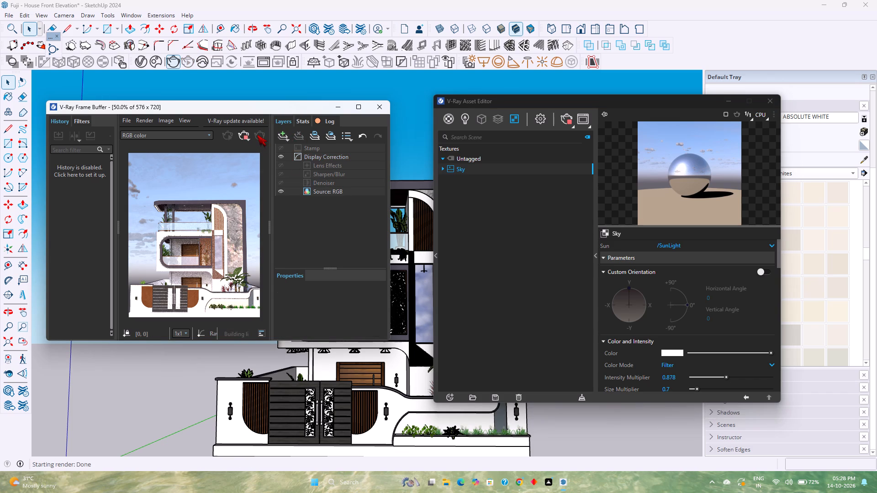
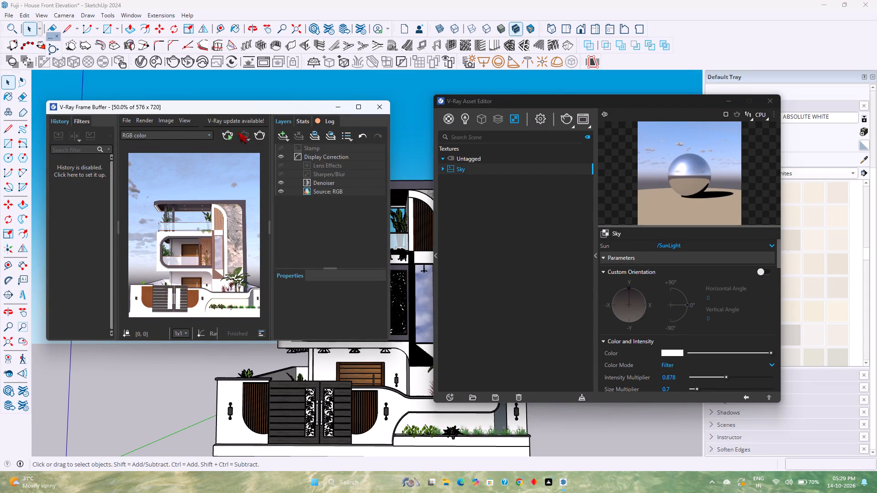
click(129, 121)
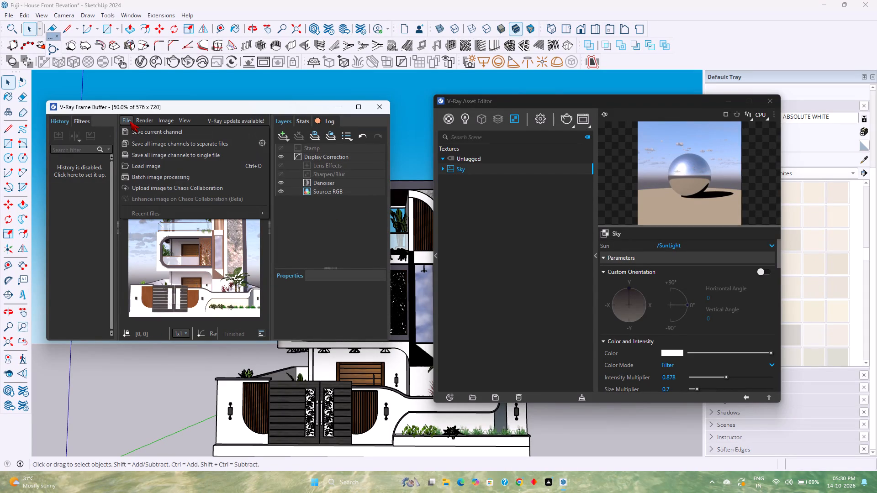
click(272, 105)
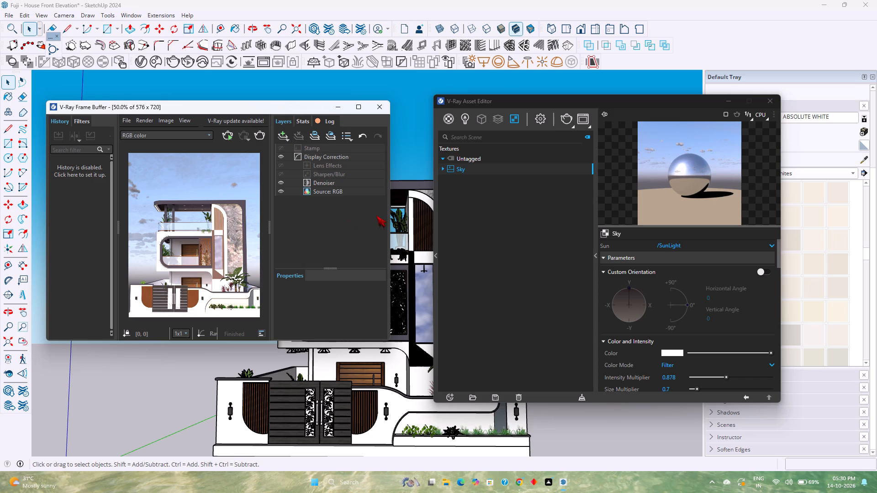
Start another production render of the house front elevation with the current sky settings.
click(259, 134)
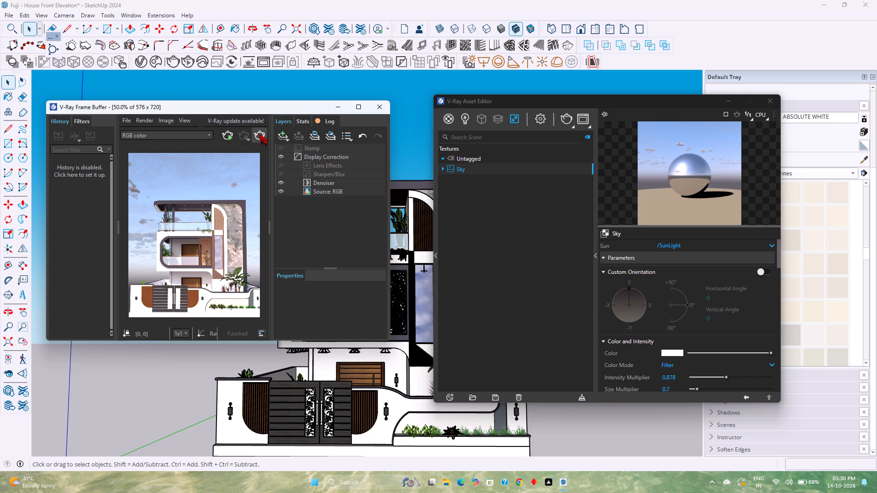
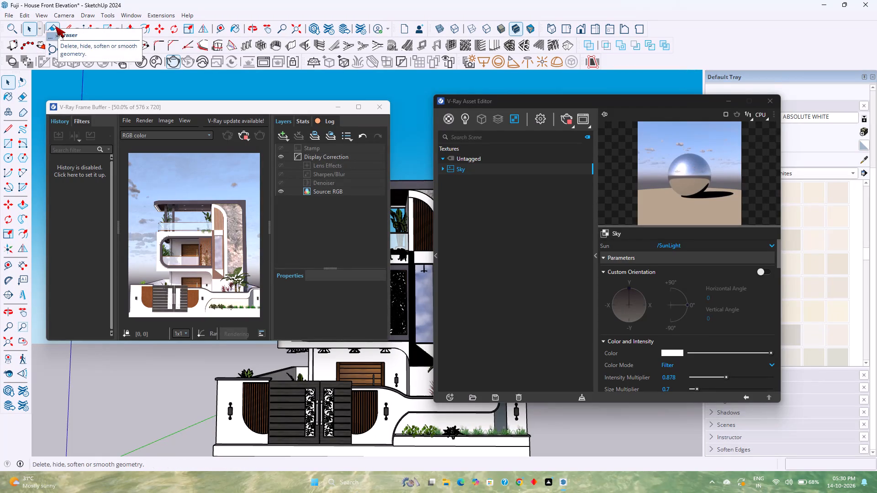
Dock the floating AI Assistant toolbar at the end of the V-Ray toolbar row.
drag(49, 36, 267, 38)
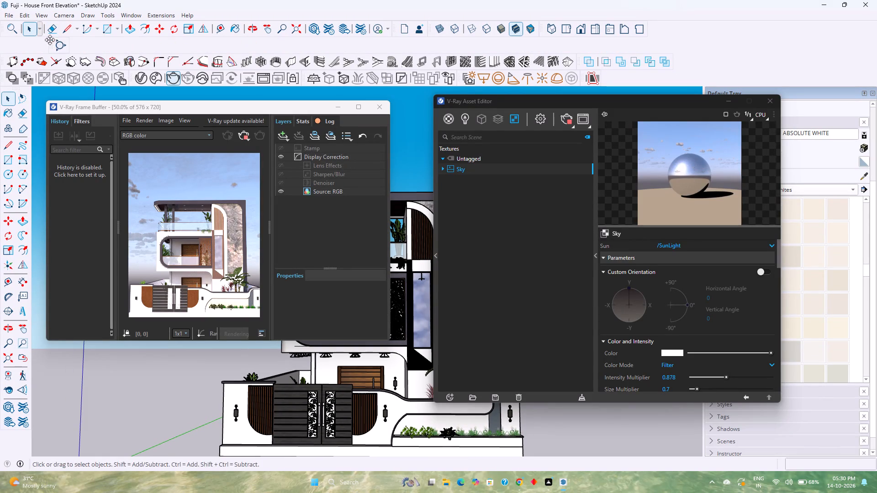
drag(50, 45, 221, 37)
drag(221, 37, 605, 59)
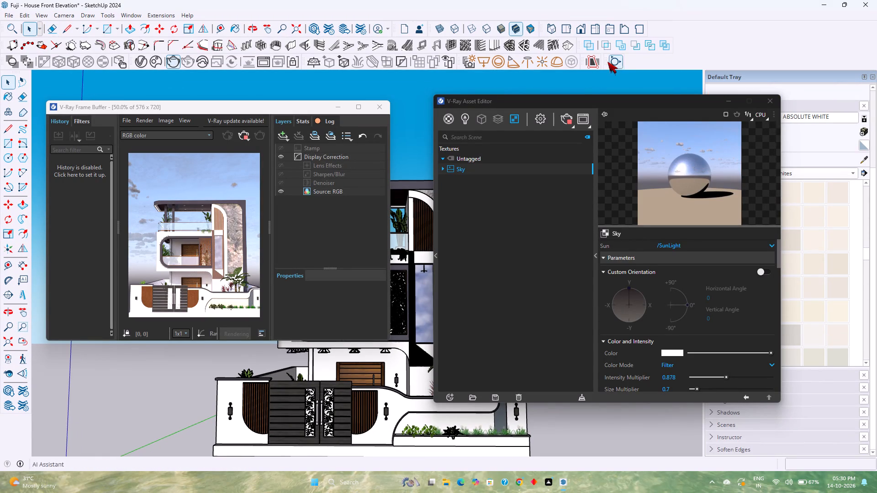
Open the AI Assistant window and close it again.
click(613, 64)
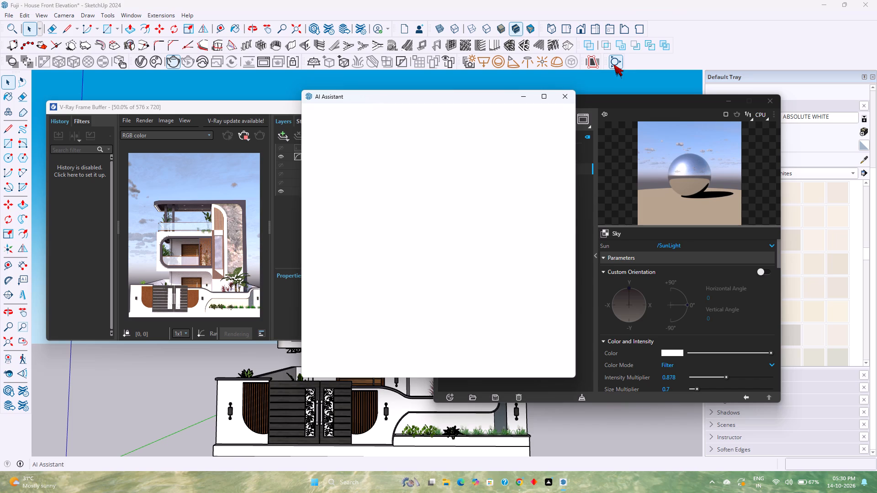
click(562, 99)
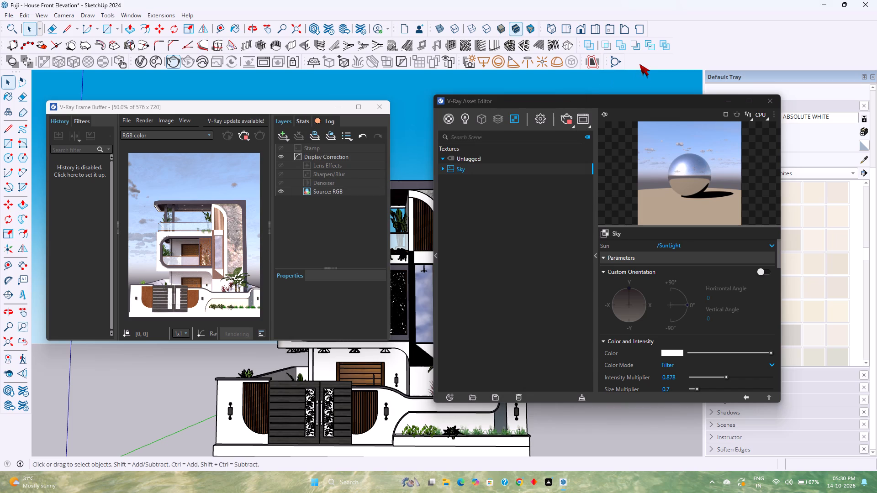
Show the AI Render toolbar and dock it beside the AI Assistant toolbar.
right_click(639, 63)
click(677, 44)
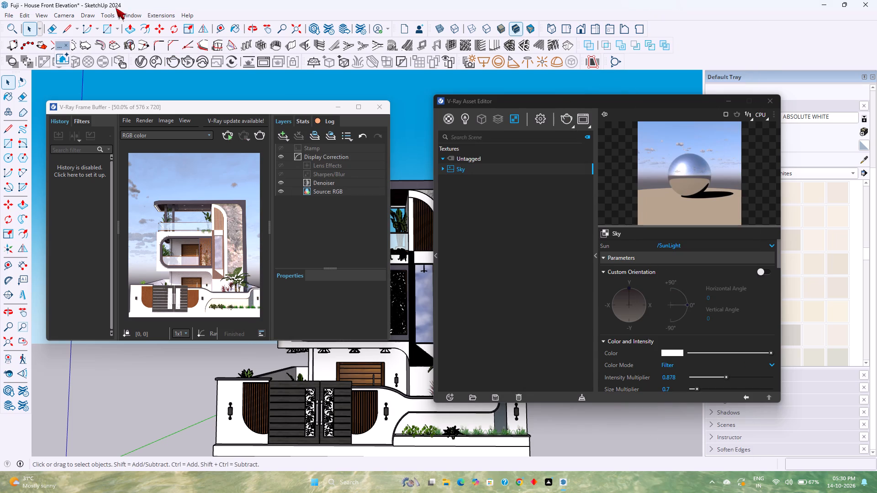
drag(62, 45, 262, 39)
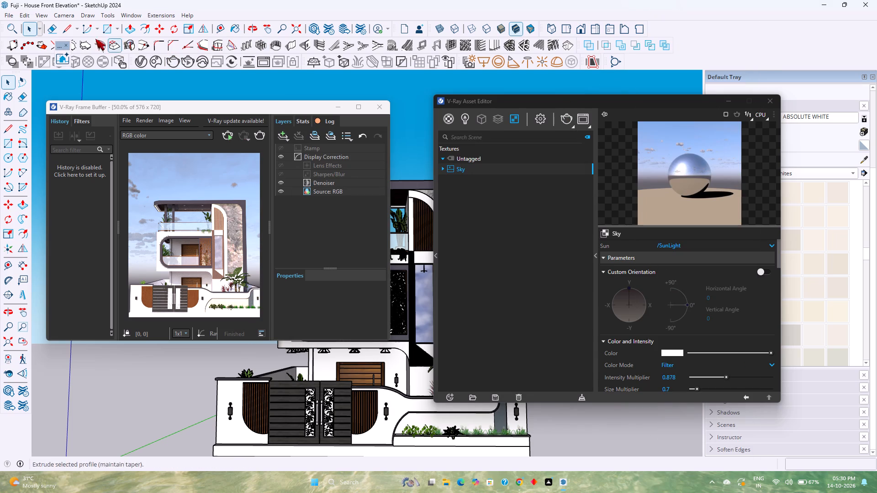
drag(58, 47, 107, 72)
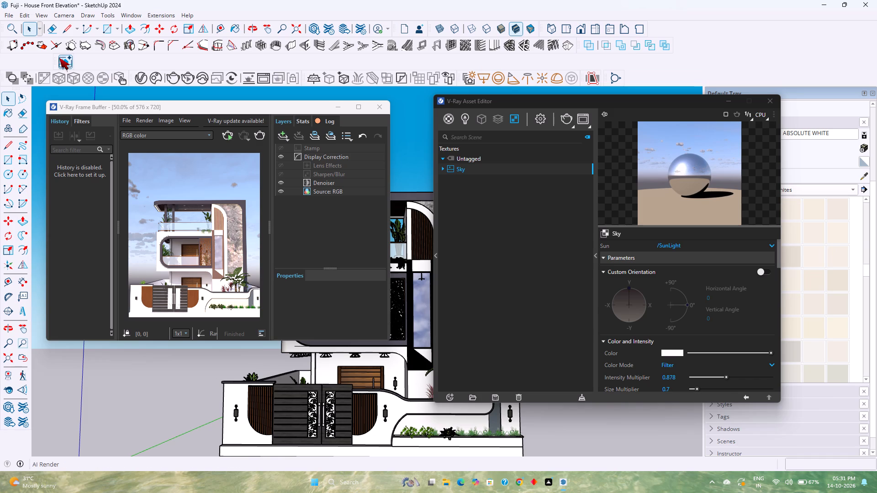
drag(57, 60, 663, 32)
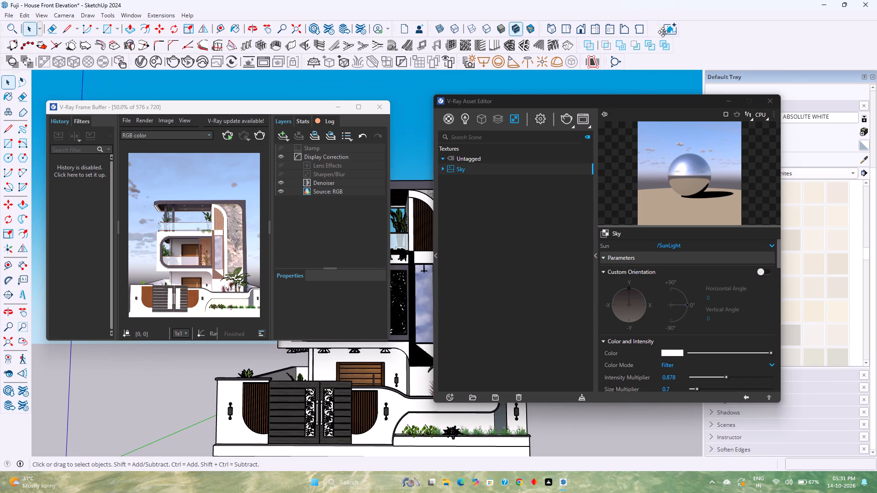
drag(663, 32, 616, 59)
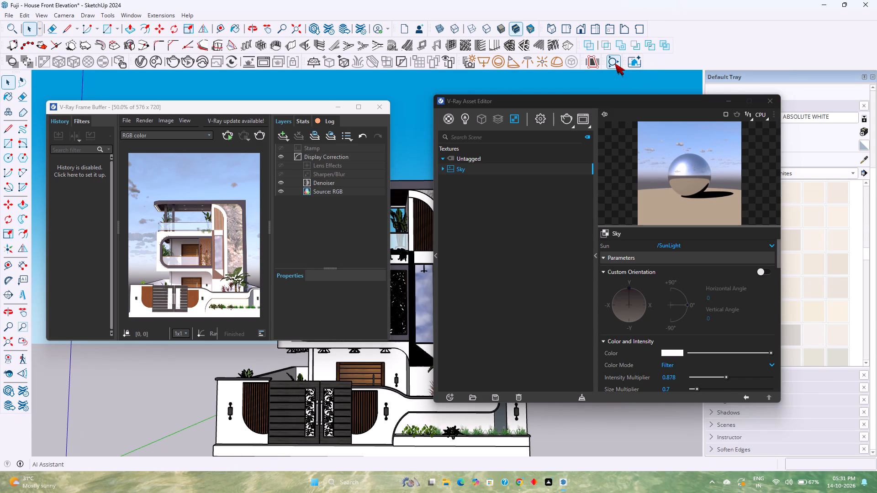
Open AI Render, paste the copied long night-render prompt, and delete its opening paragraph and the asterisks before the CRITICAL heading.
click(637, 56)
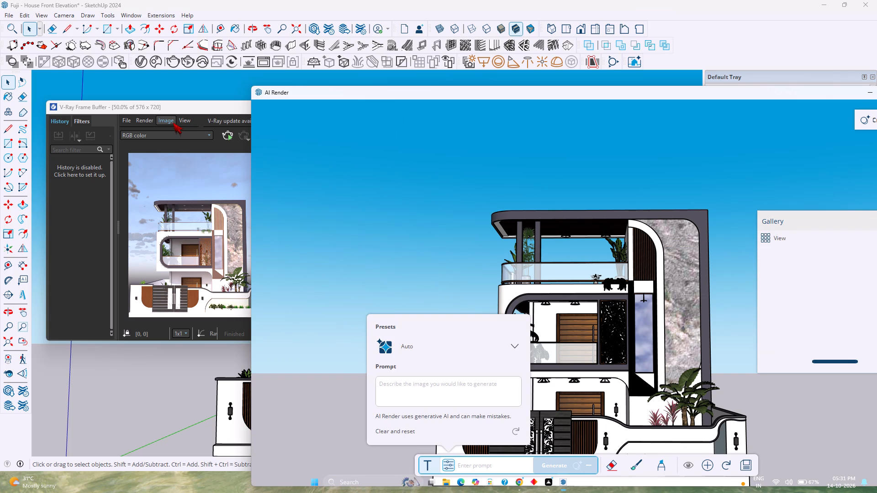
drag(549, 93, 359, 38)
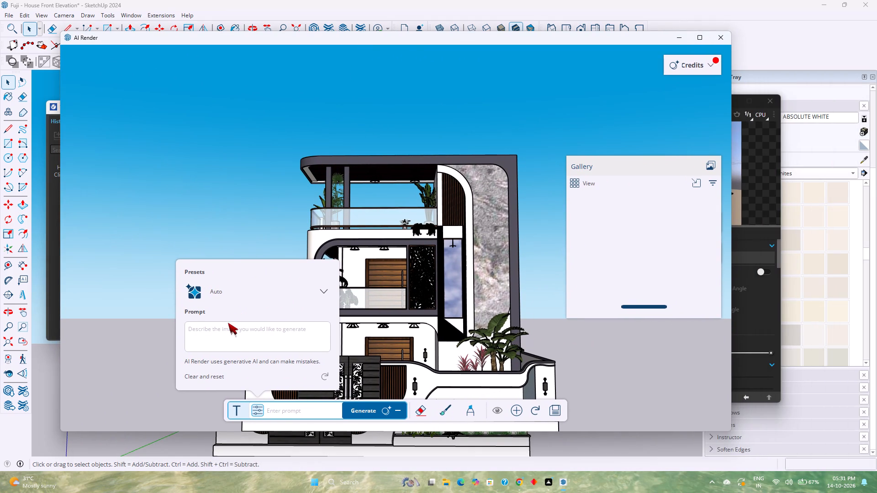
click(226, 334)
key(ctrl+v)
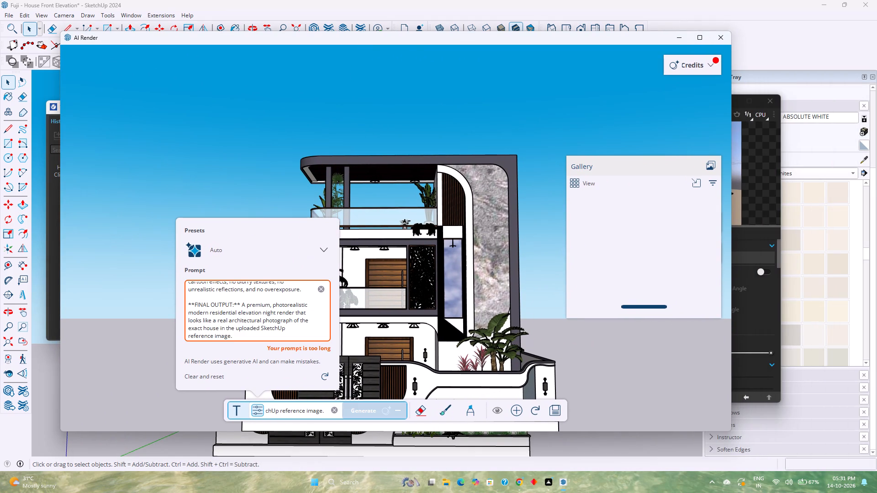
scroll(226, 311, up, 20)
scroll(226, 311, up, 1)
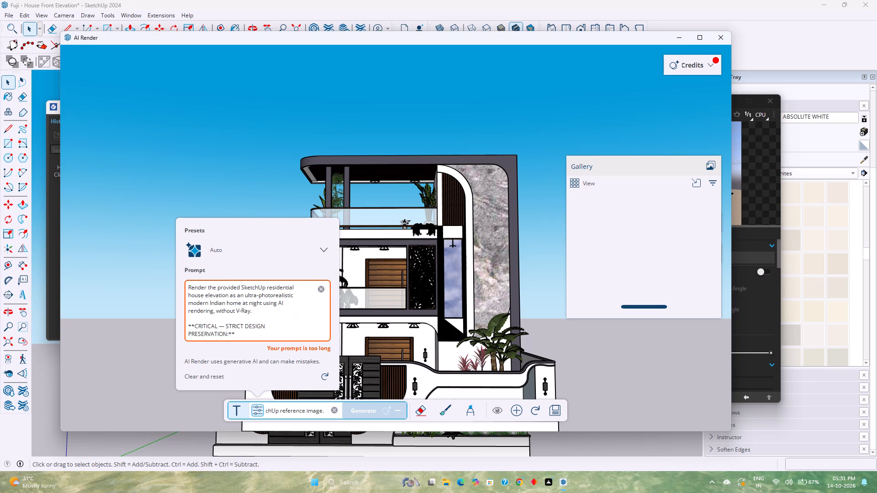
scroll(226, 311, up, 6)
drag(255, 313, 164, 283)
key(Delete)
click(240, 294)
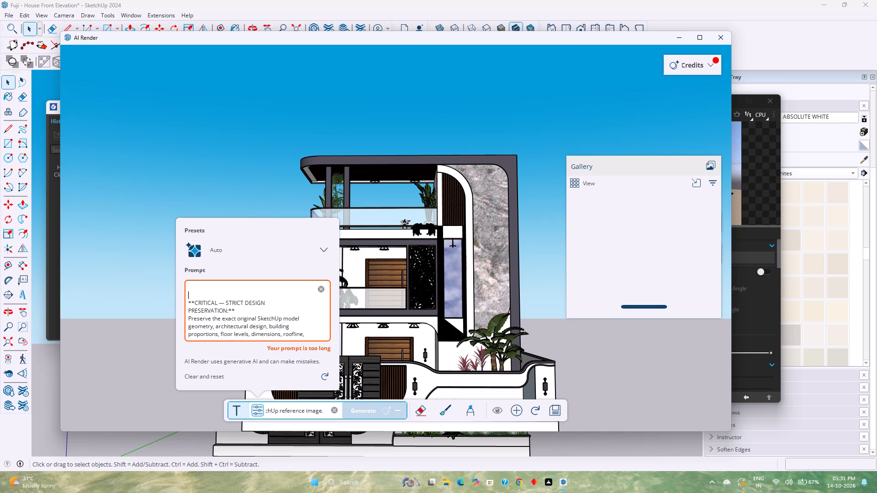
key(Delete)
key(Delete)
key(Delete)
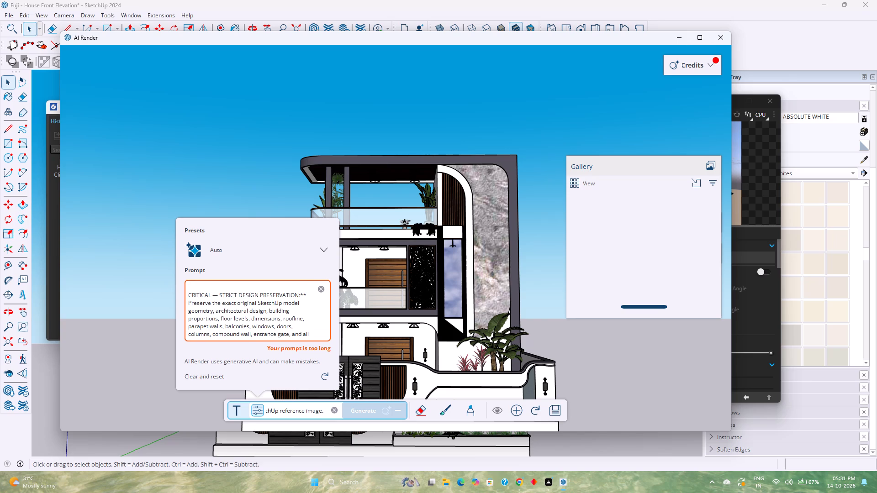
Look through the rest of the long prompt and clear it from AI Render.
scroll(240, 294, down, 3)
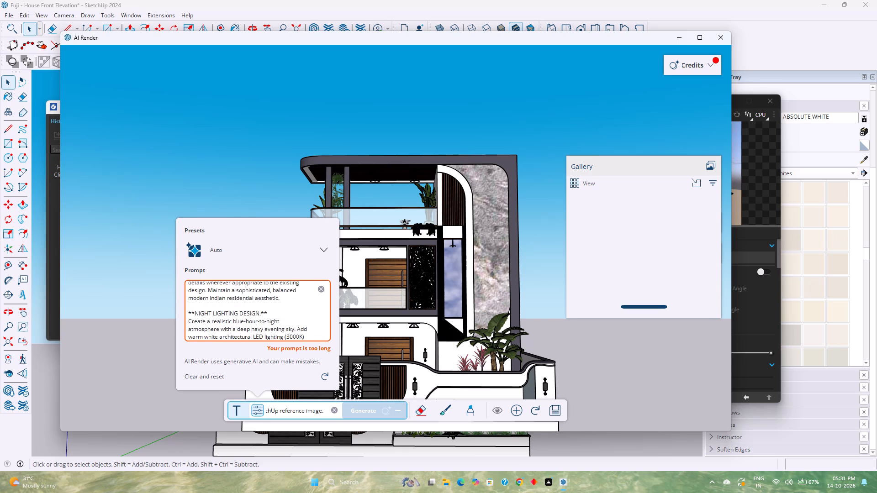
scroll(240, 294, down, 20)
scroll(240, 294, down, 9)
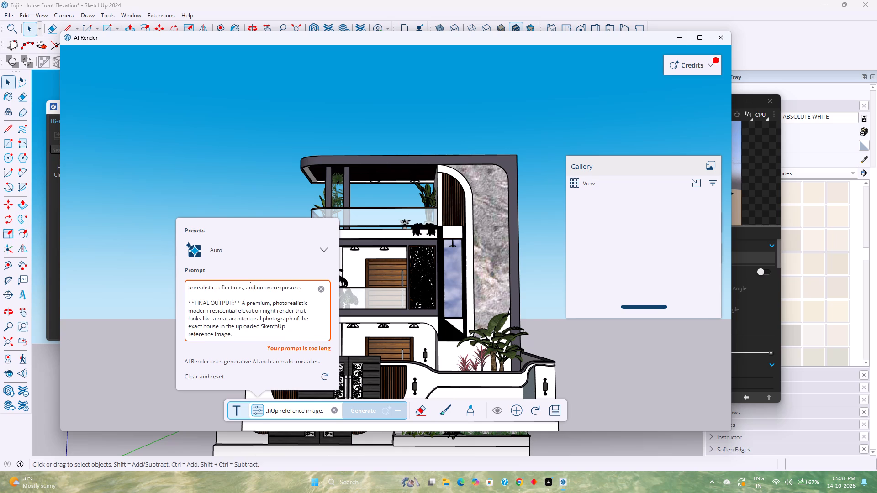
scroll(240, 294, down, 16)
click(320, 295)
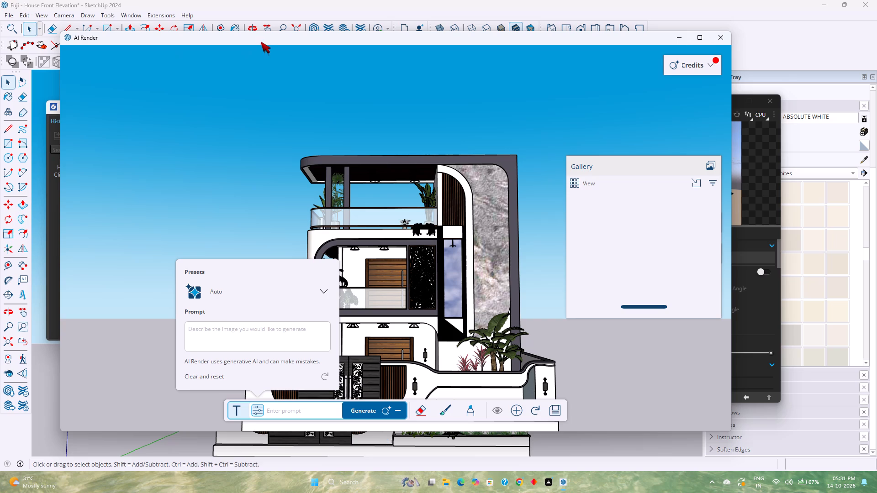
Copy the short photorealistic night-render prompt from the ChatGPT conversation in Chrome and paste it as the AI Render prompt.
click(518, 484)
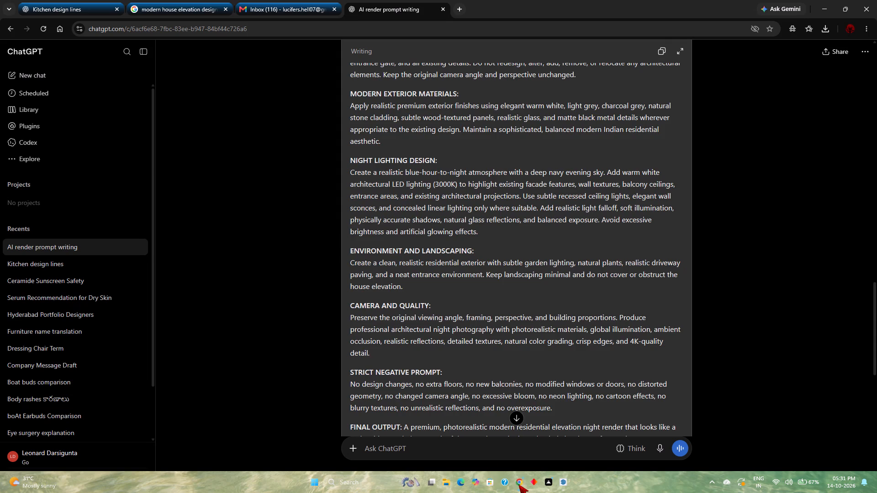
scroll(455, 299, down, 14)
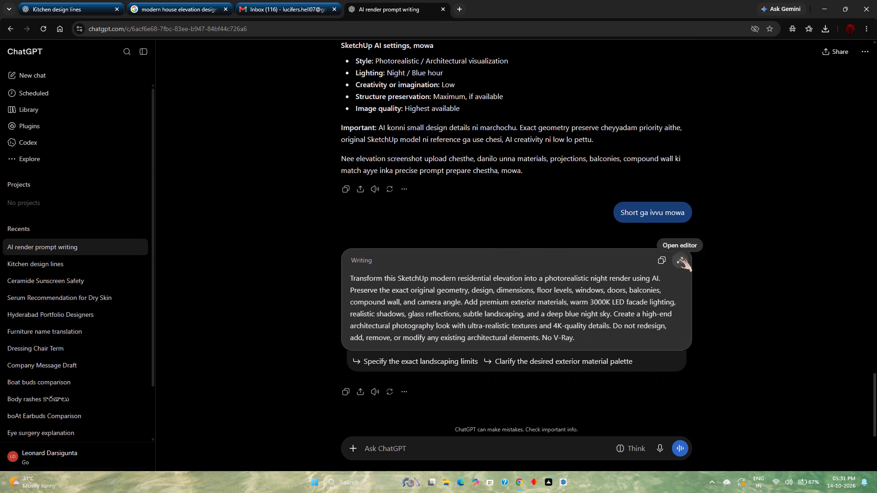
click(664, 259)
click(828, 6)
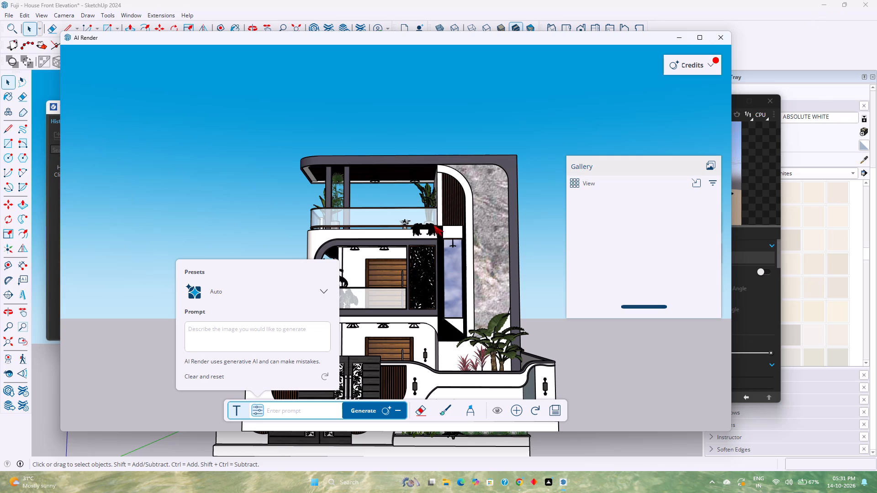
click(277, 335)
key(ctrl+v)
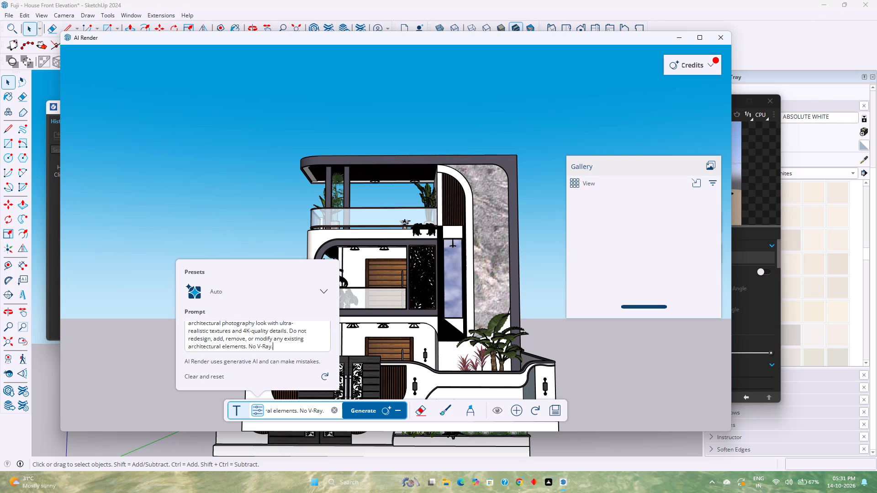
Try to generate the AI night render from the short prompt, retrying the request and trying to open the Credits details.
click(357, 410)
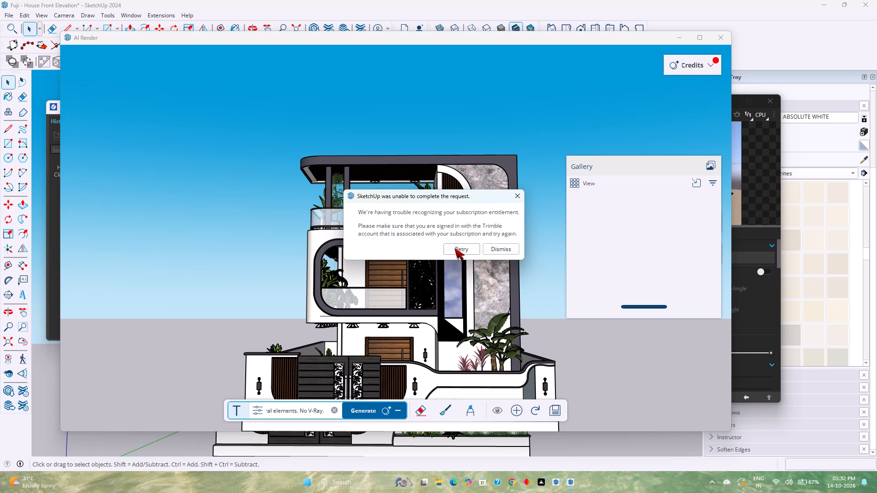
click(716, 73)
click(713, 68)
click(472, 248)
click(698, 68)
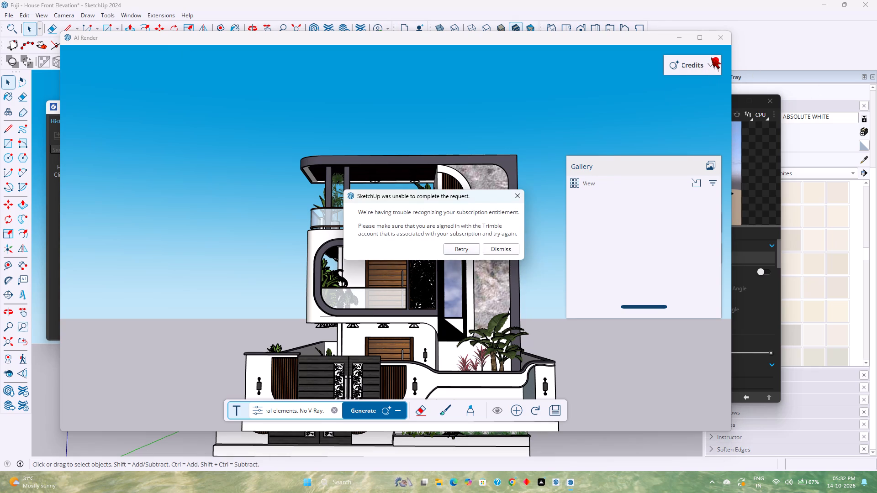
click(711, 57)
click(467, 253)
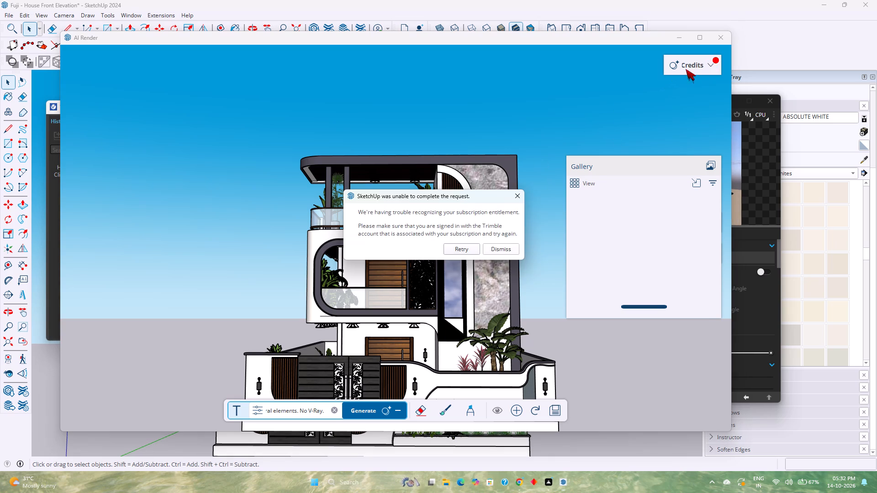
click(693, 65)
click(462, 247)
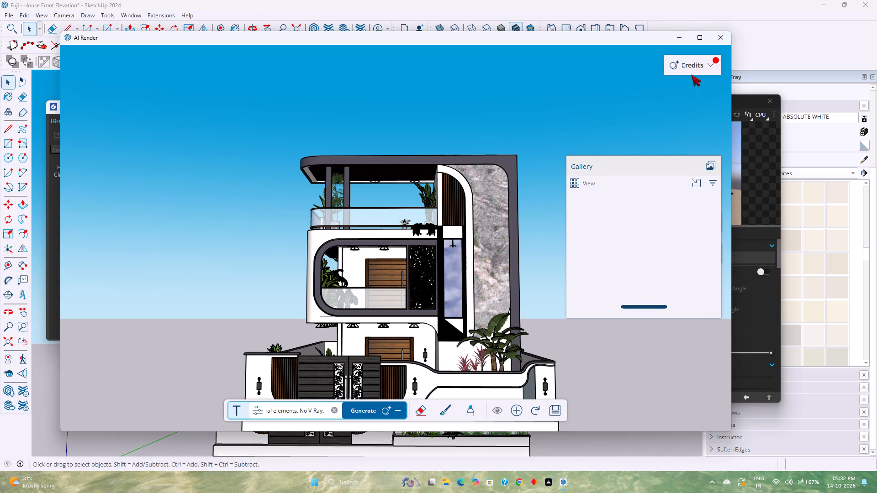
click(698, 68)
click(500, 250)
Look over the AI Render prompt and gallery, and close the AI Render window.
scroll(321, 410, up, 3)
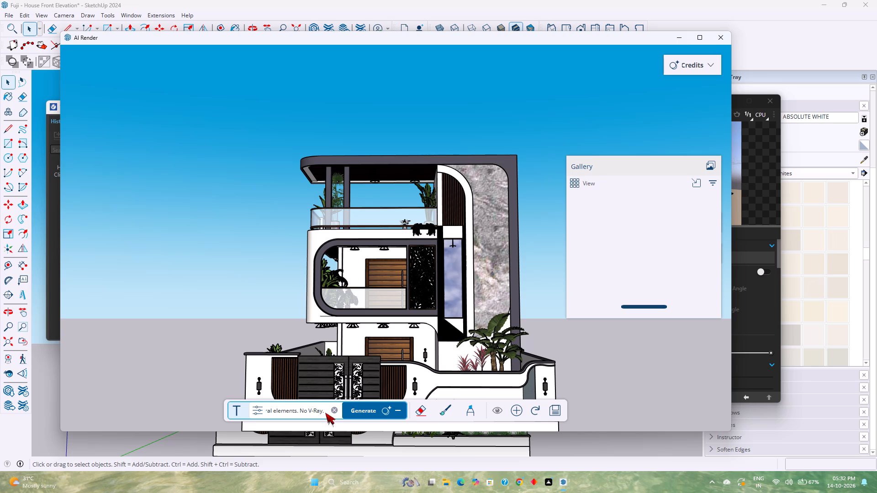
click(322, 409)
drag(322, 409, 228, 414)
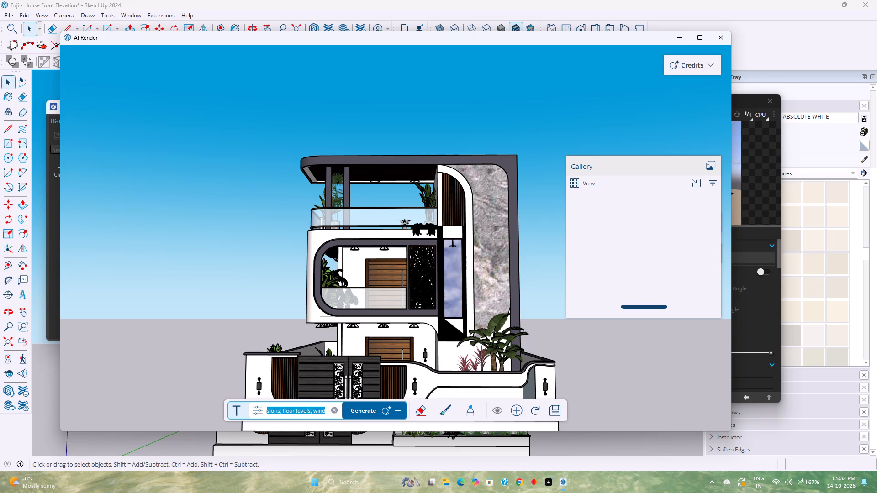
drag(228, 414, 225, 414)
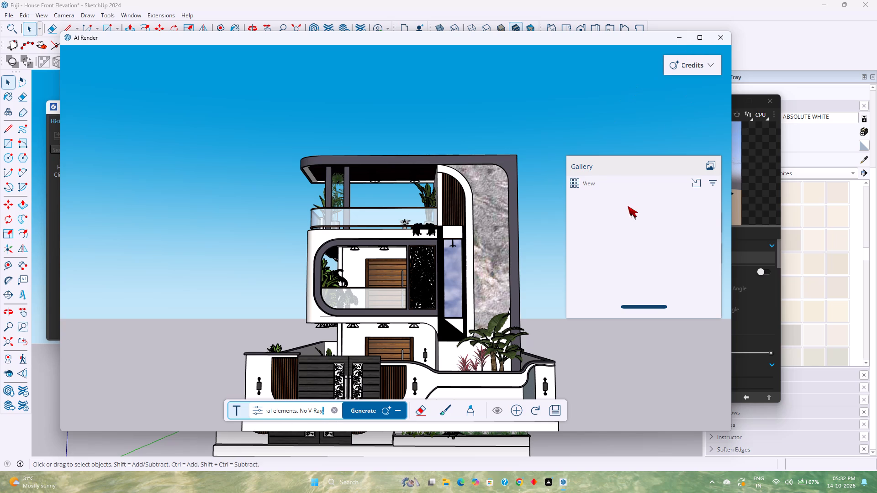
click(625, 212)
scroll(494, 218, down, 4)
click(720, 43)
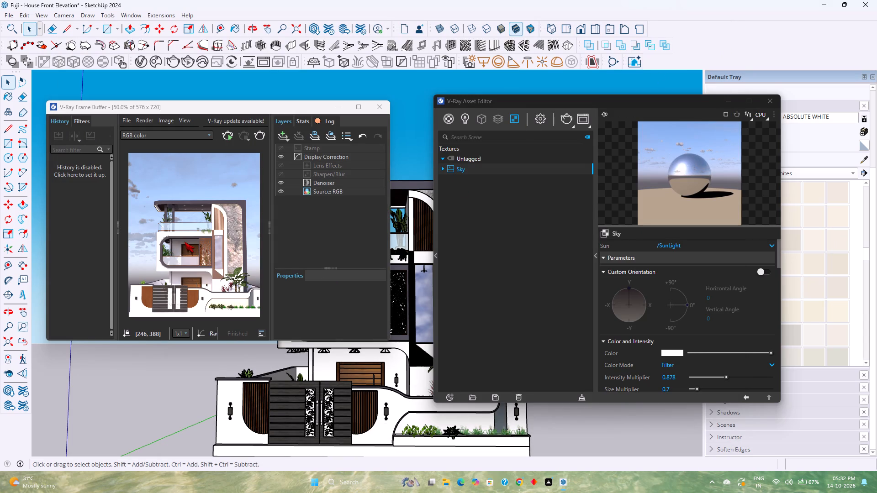
Switch the frame buffer's Display Correction to OCIO and darken the exposure to about -1.294 for a dusk look.
click(333, 153)
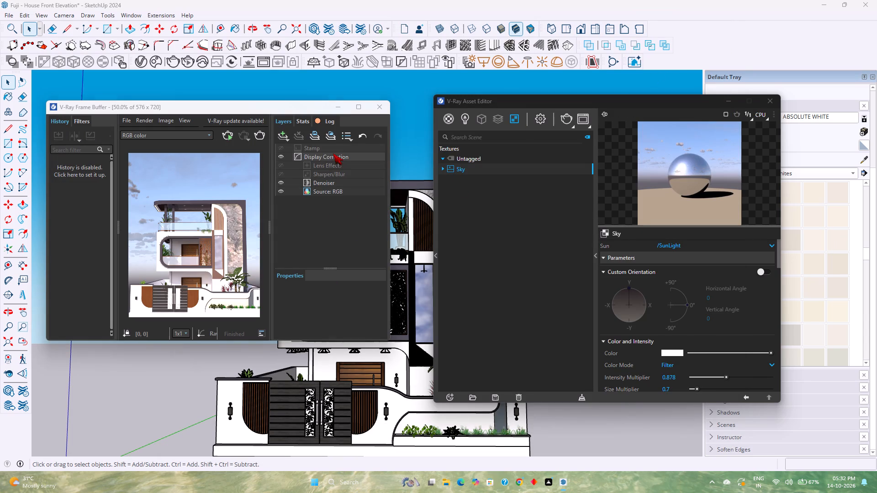
click(336, 300)
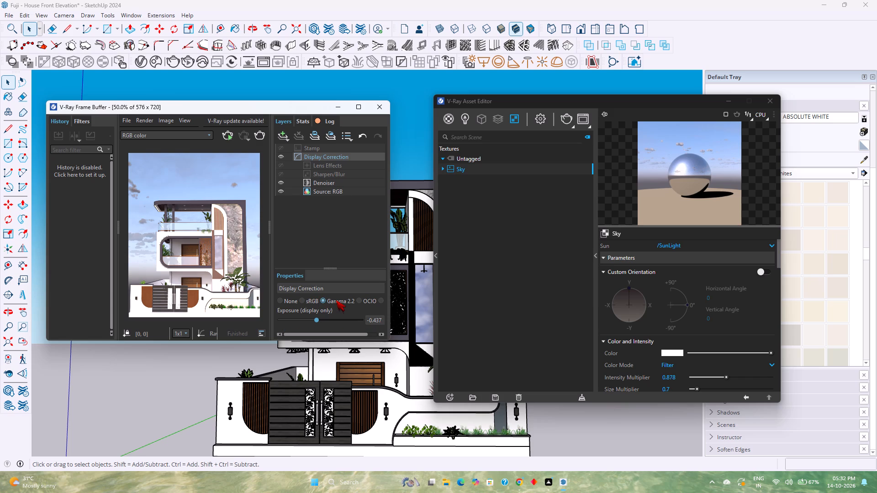
click(359, 301)
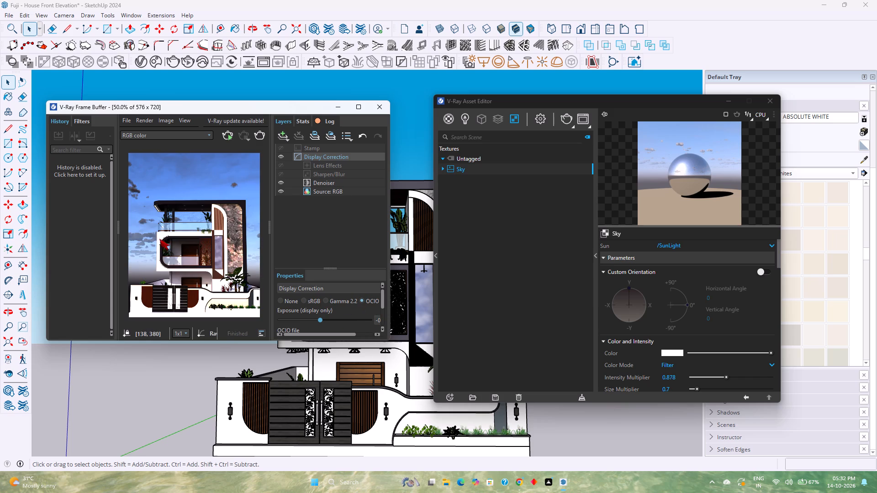
drag(319, 317, 341, 317)
drag(338, 320, 335, 323)
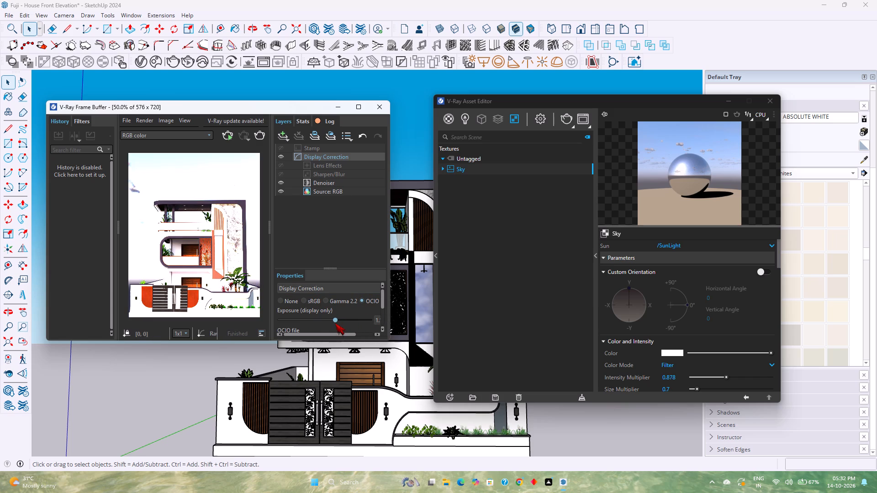
drag(335, 323, 327, 326)
drag(330, 320, 330, 320)
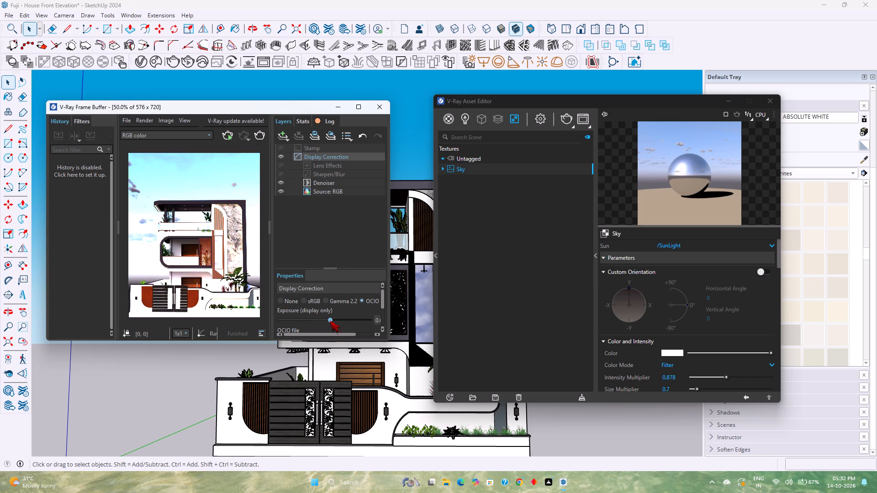
drag(330, 320, 310, 320)
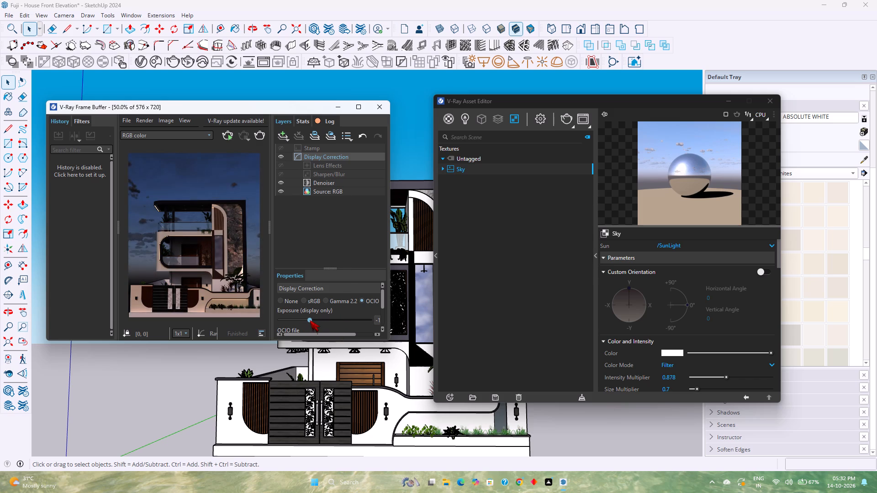
drag(310, 320, 315, 320)
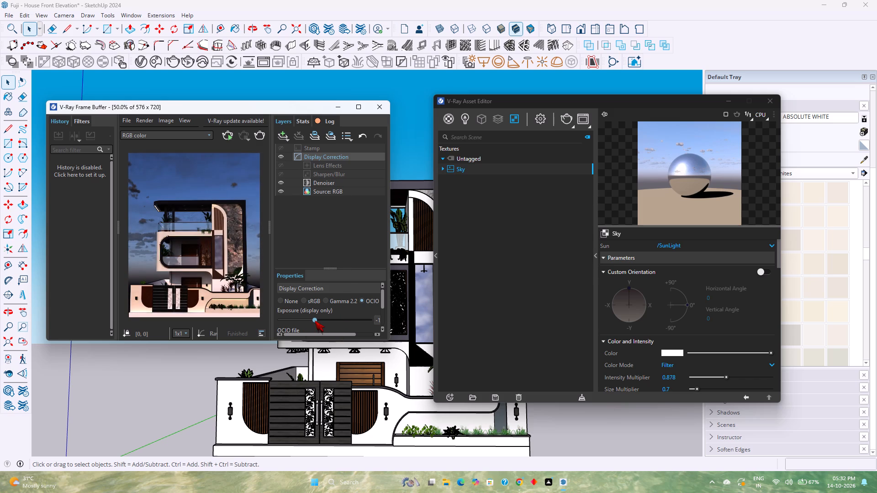
drag(315, 320, 310, 325)
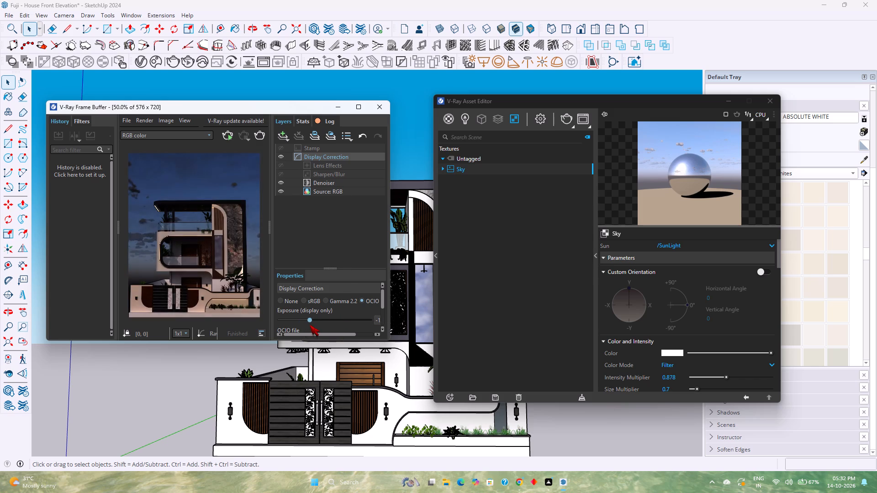
drag(310, 325, 313, 325)
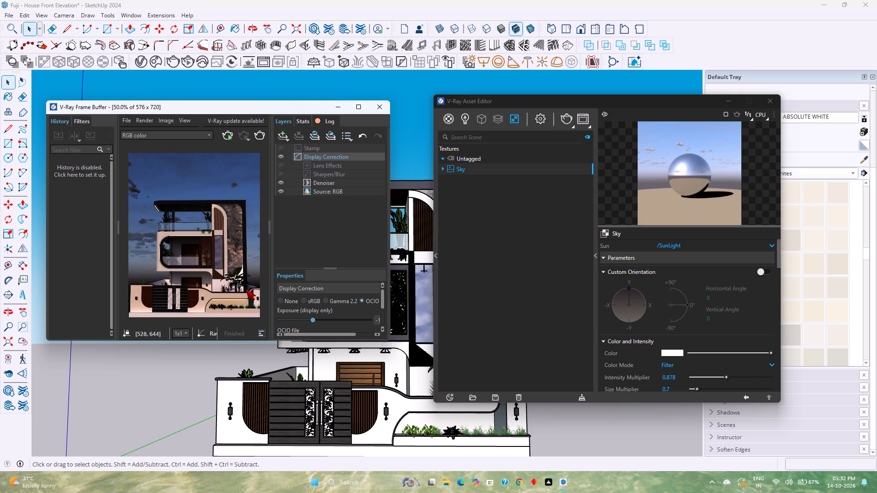
Raise the intensity of the Spot Light in the V-Ray lights list to about 428.
click(465, 117)
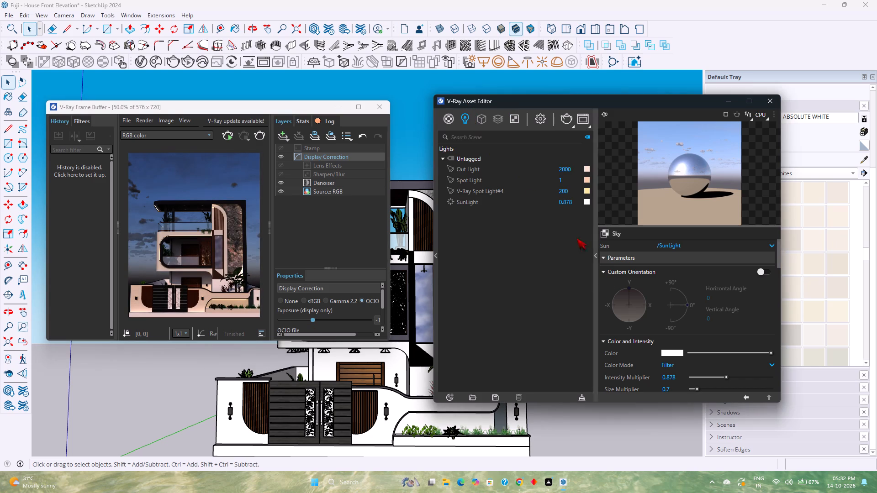
click(486, 181)
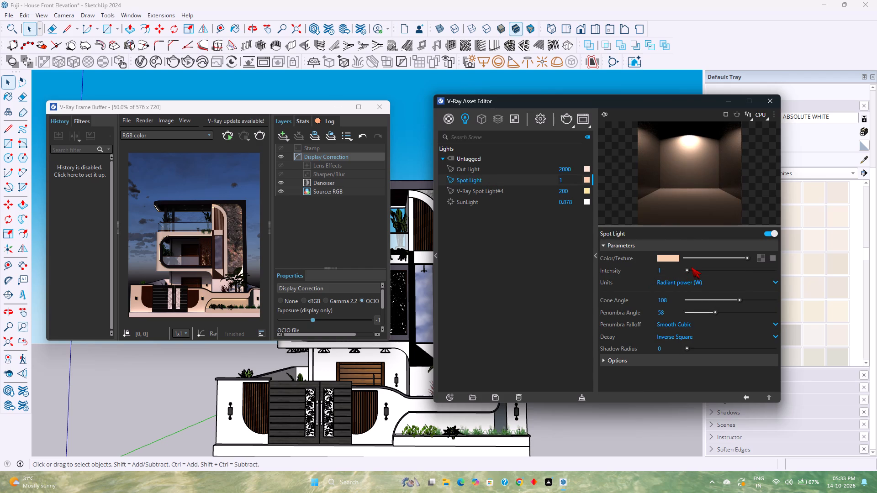
click(694, 269)
click(703, 269)
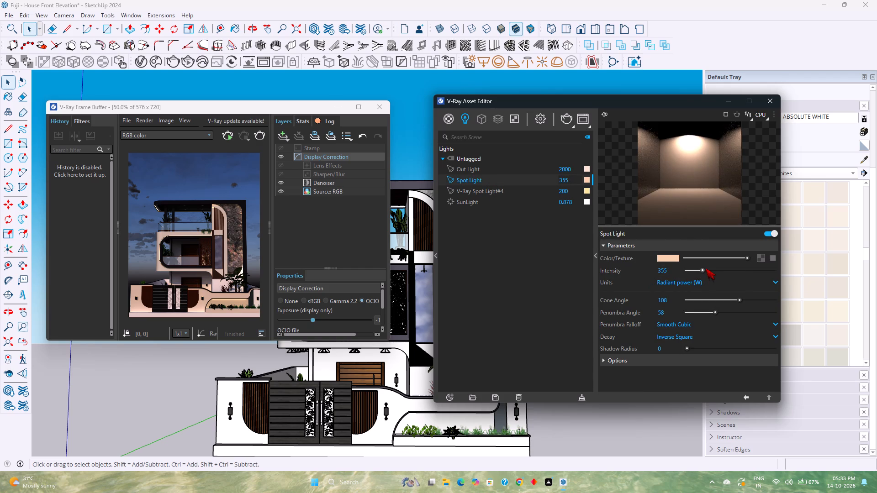
double_click(706, 268)
click(706, 268)
Widen the frame buffer and save the darkened render to Downloads as a JPEG named 1234.
drag(390, 246, 574, 237)
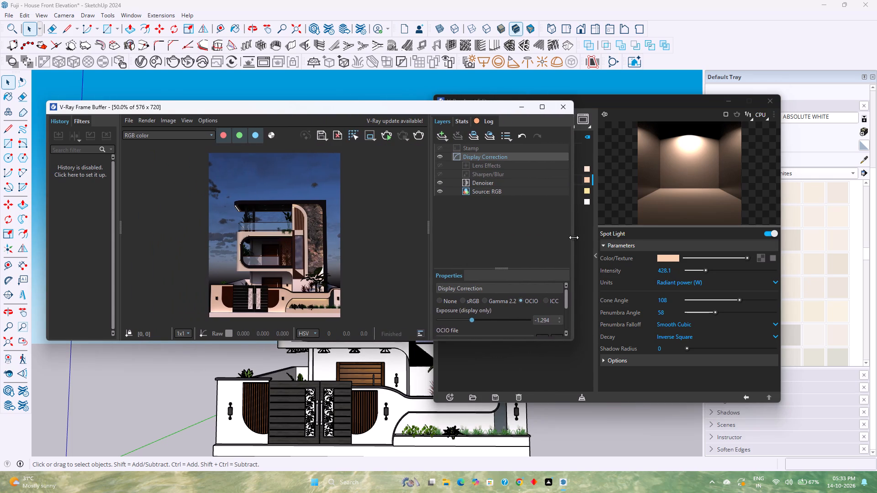
drag(574, 237, 538, 237)
click(312, 133)
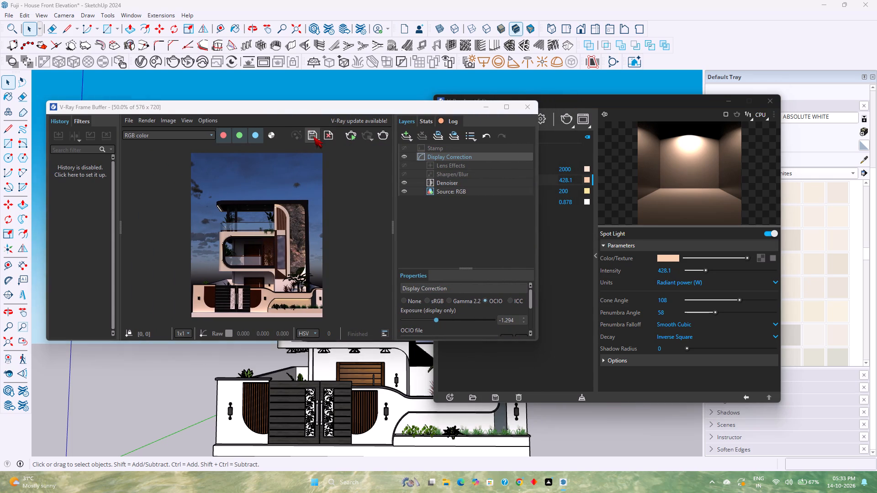
click(80, 220)
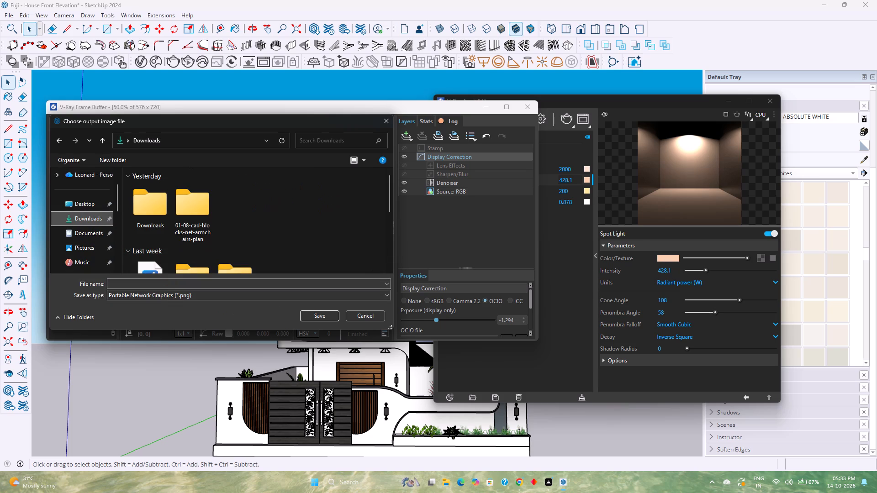
click(168, 286)
click(186, 297)
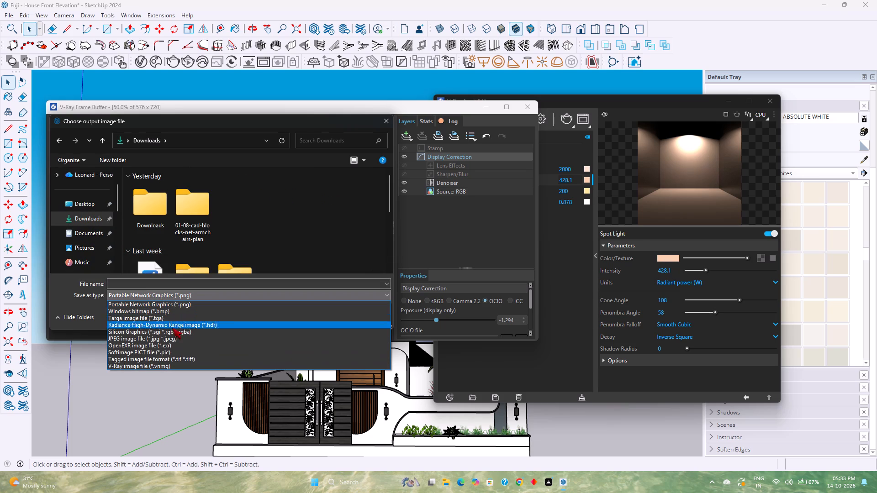
click(162, 342)
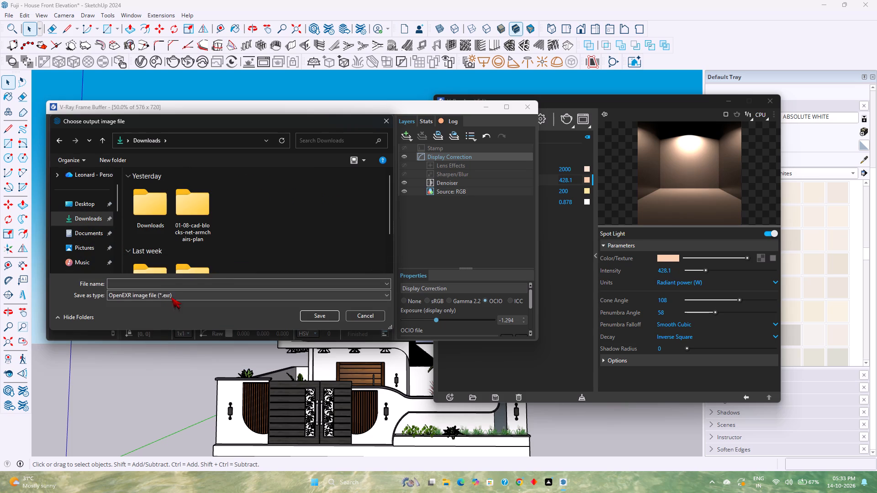
click(171, 297)
click(171, 338)
click(170, 280)
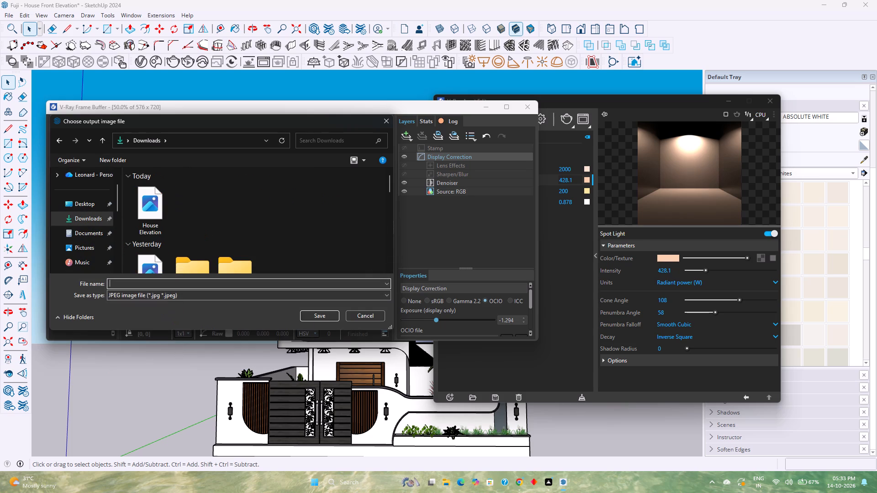
text(123)
key(Return)
click(170, 280)
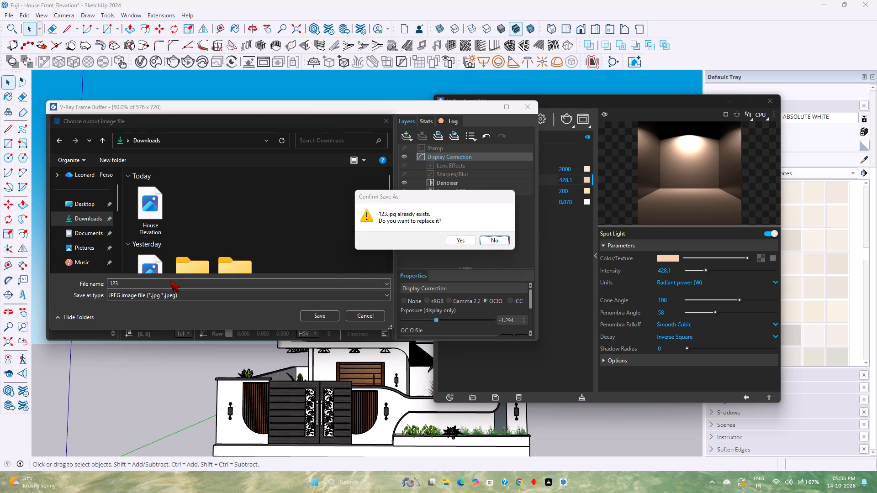
click(496, 242)
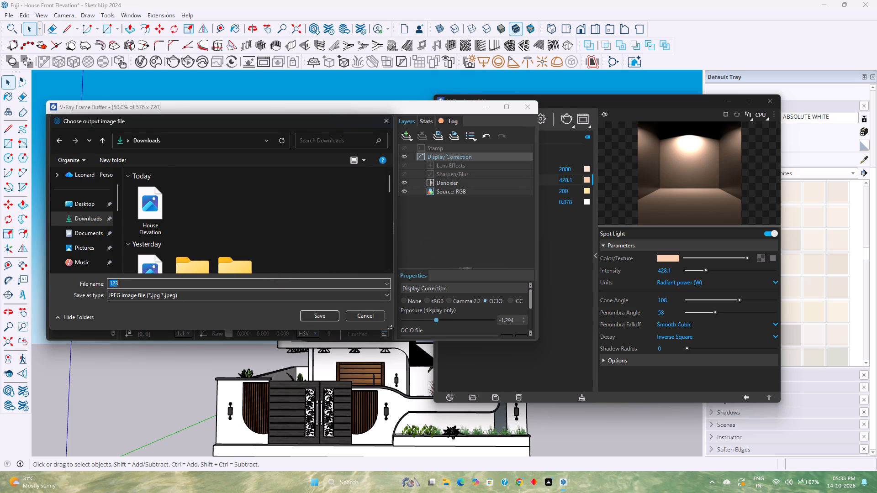
click(236, 286)
key(4)
key(Return)
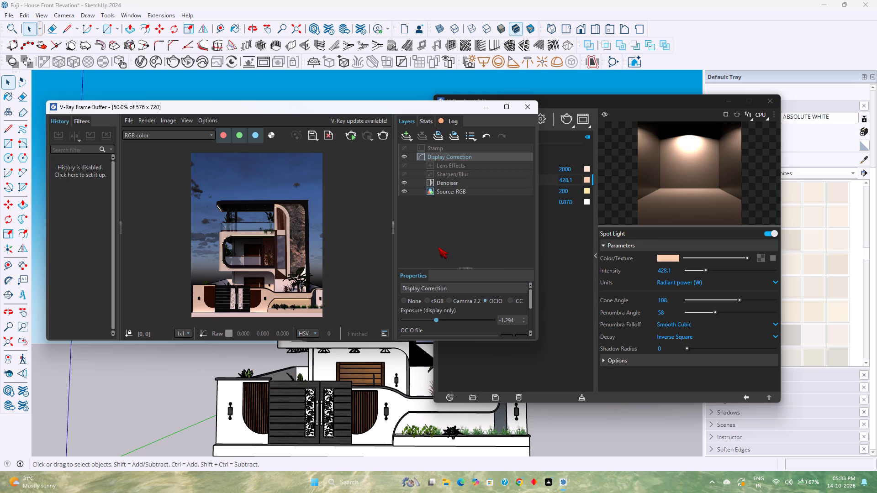
Start an interactive V-Ray render of the front elevation.
click(355, 137)
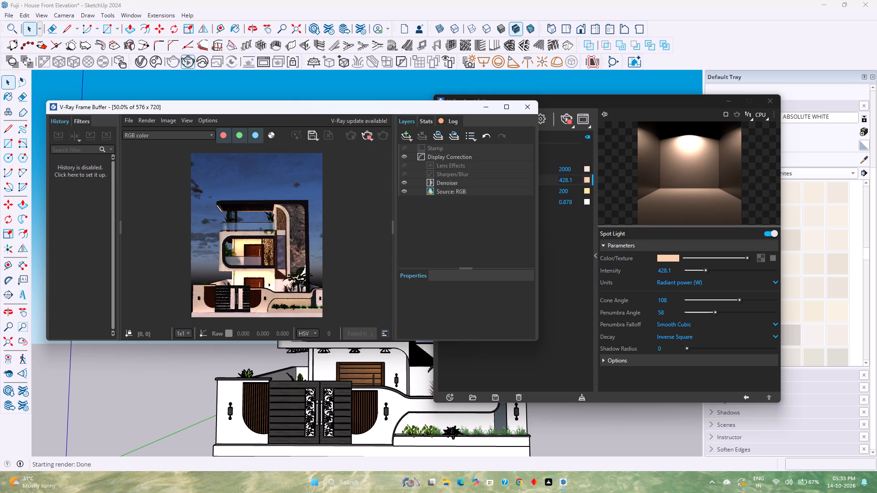
Reduce the Spot Light's intensity to about 219 and lighten its colour to a paler peach (R 0.968, G 0.736, B 0.585).
click(697, 268)
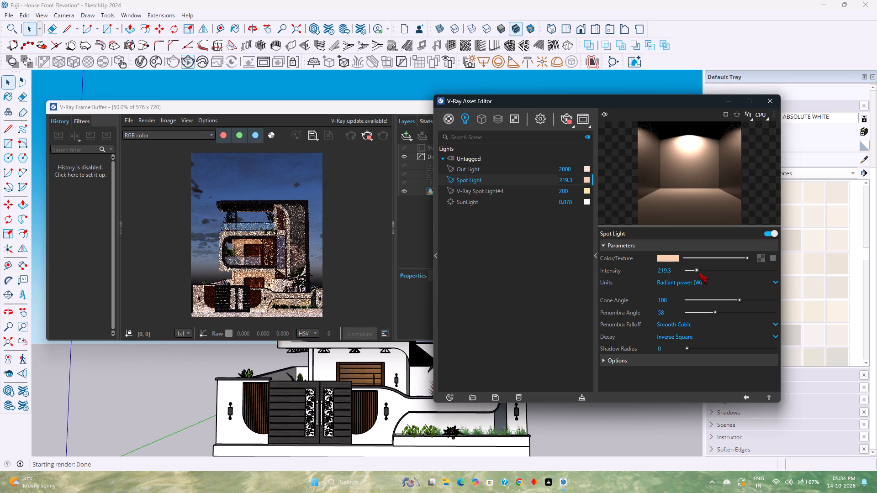
double_click(678, 271)
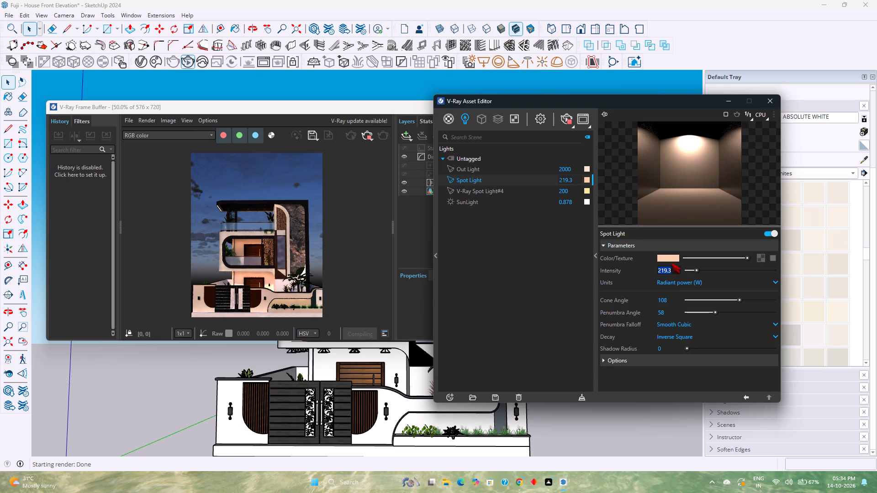
click(667, 256)
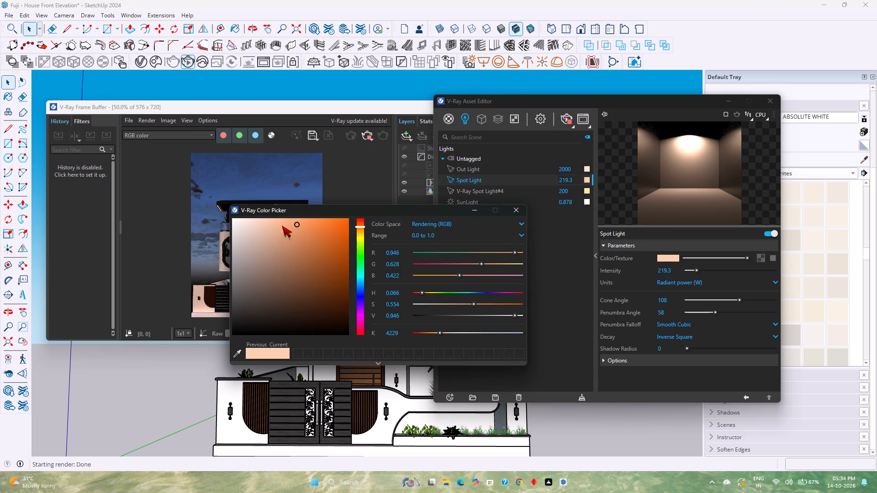
click(278, 222)
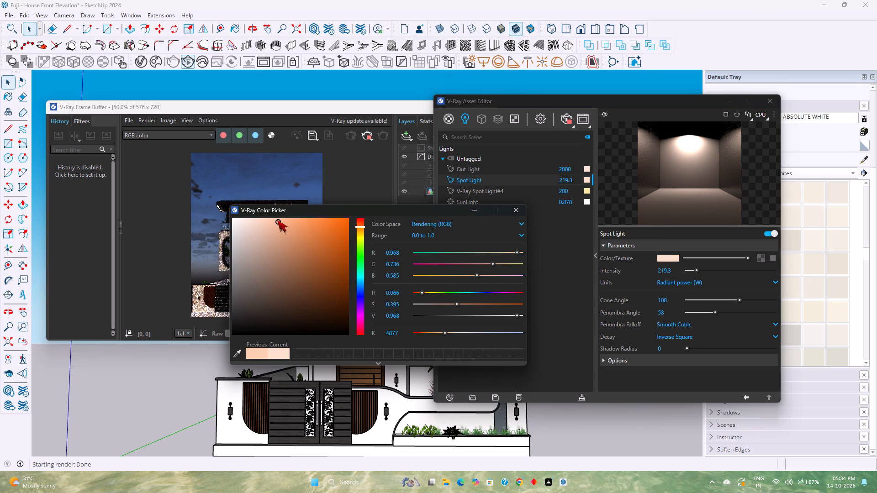
click(516, 205)
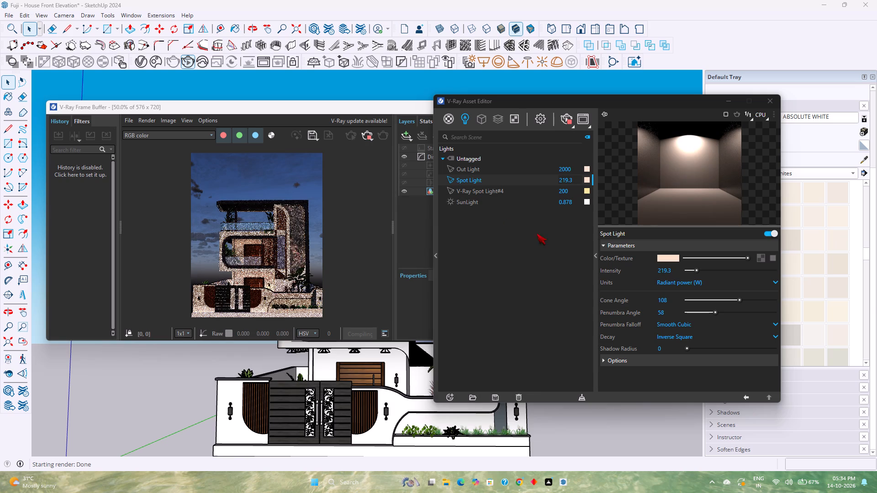
Try several higher and lower intensities for the Spot Light, settling on 280.
click(701, 273)
click(708, 270)
click(713, 271)
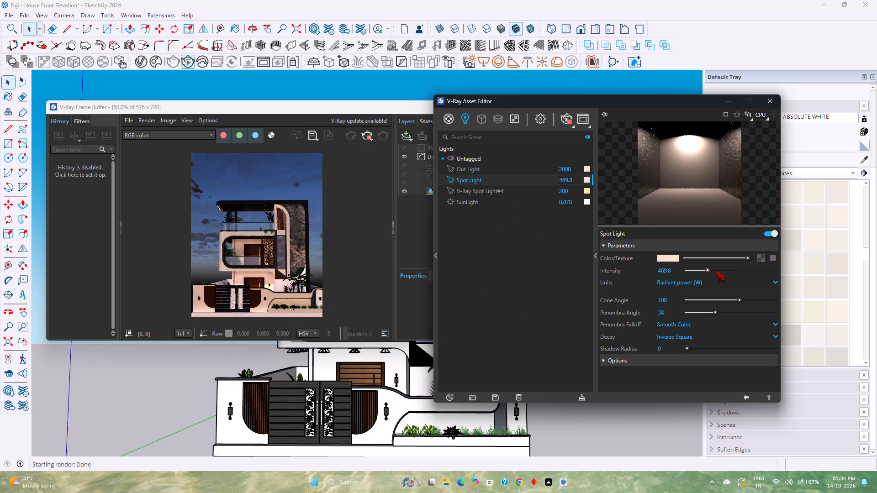
click(717, 271)
drag(717, 270, 749, 269)
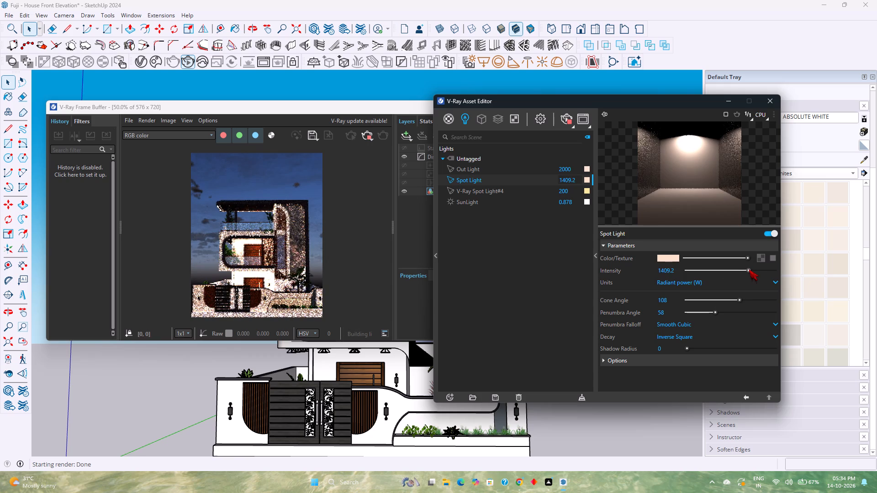
drag(749, 269, 697, 271)
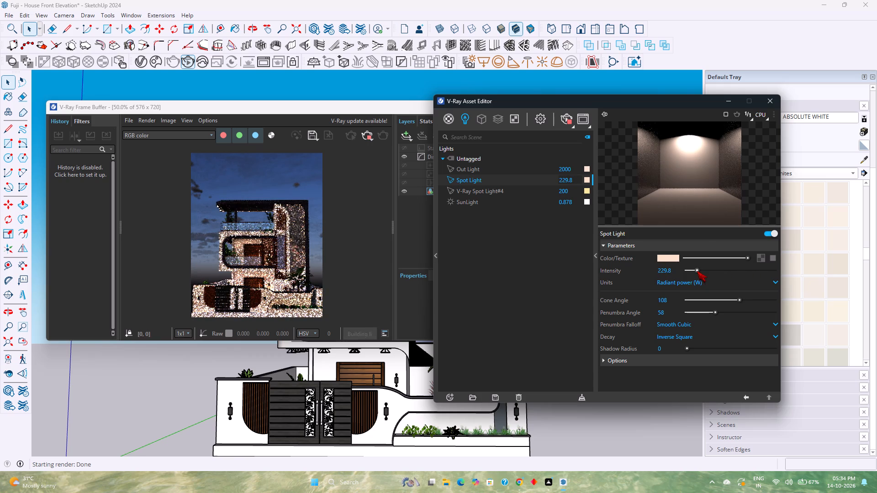
drag(697, 271, 701, 271)
double_click(674, 271)
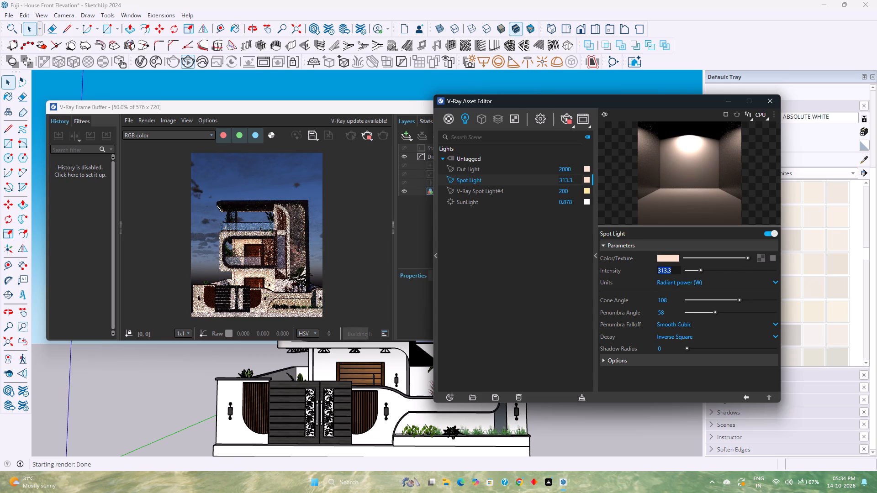
text(280)
key(Return)
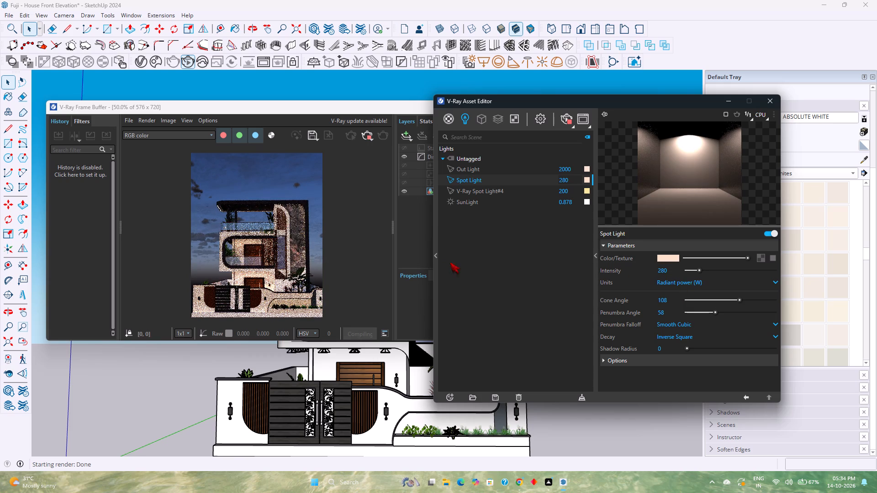
Set the Spot Light's intensity to 300 and check the balcony and carved-panel lighting in the live render.
double_click(681, 268)
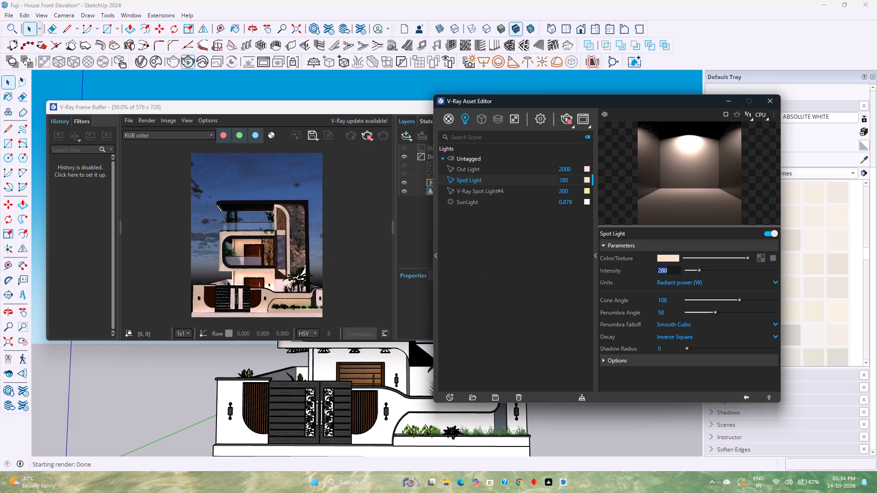
text(300)
key(Return)
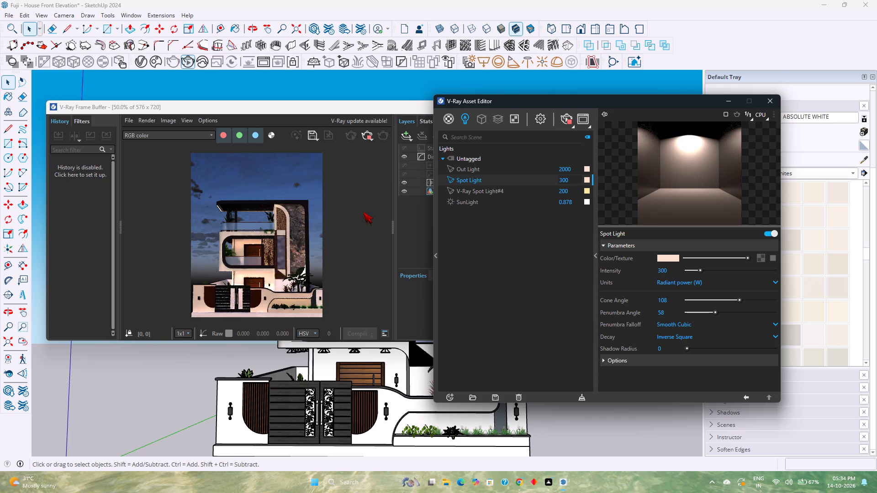
scroll(285, 249, up, 1)
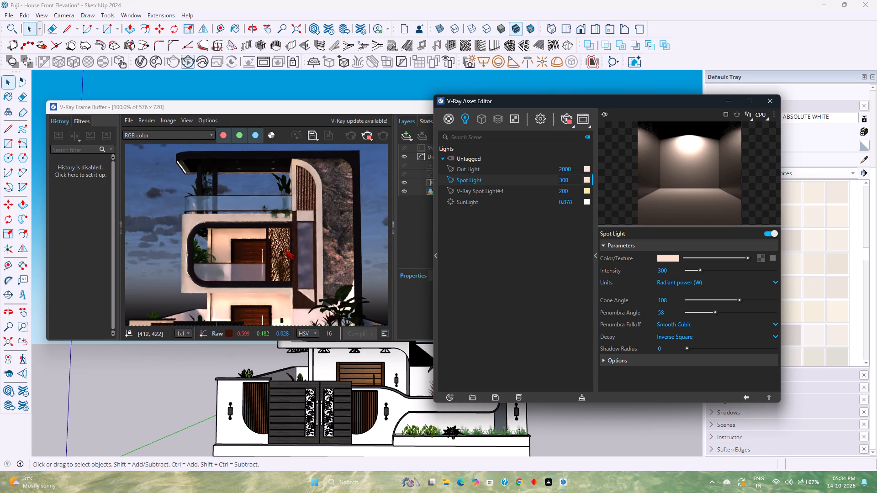
scroll(285, 249, up, 2)
scroll(285, 249, down, 1)
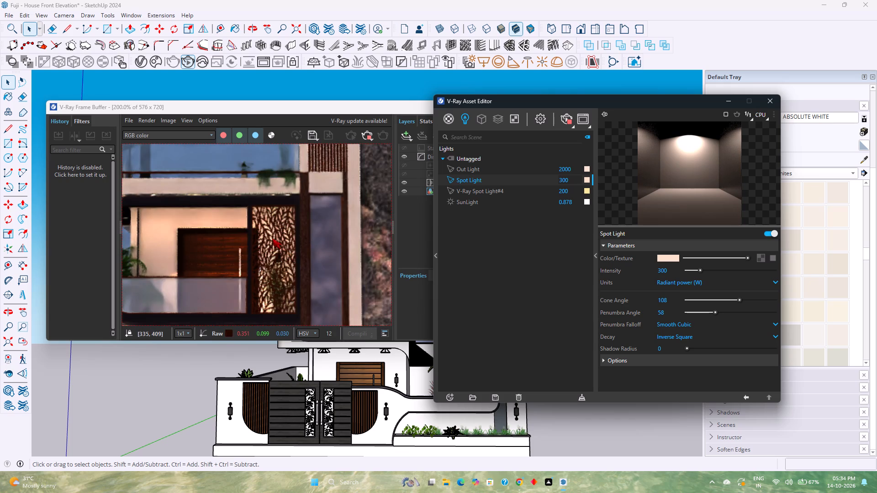
scroll(272, 238, down, 2)
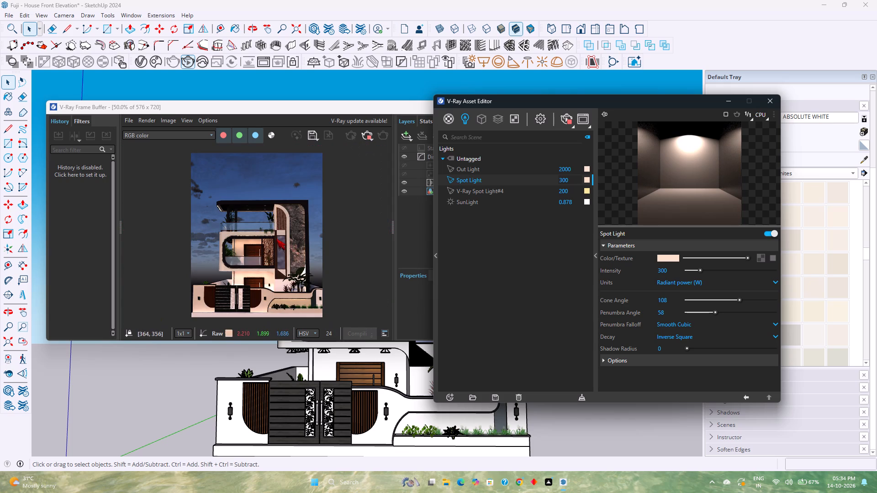
Try the sRGB and Gamma 2.2 display corrections, settling on OCIO with the display exposure at -1.650.
click(407, 239)
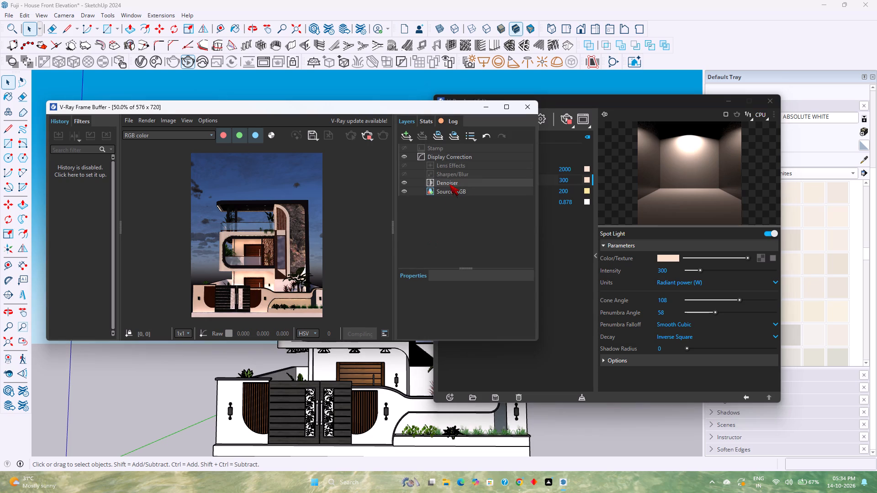
click(449, 184)
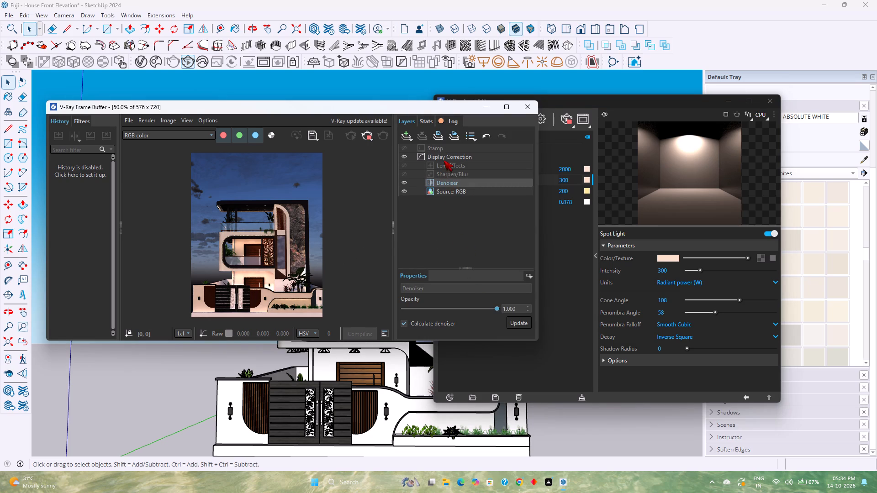
click(444, 157)
click(437, 302)
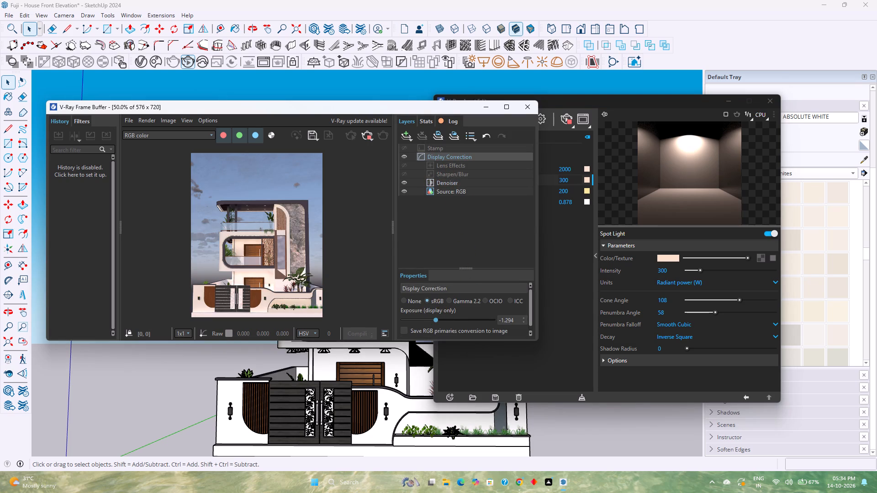
click(468, 302)
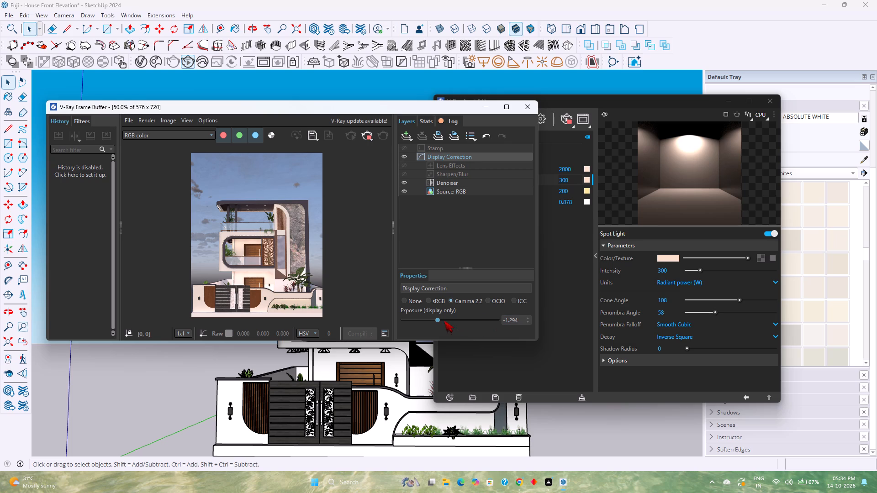
drag(435, 320, 411, 319)
click(490, 304)
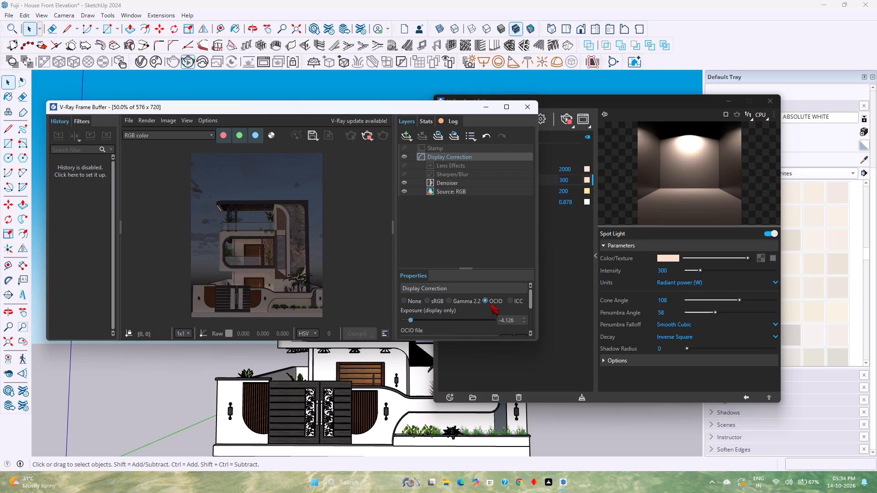
click(433, 319)
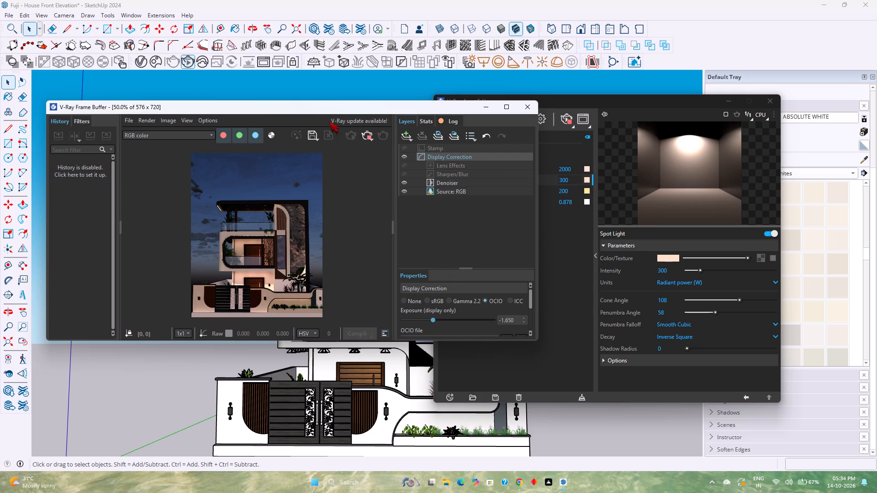
Stop the interactive render of the front elevation.
click(374, 140)
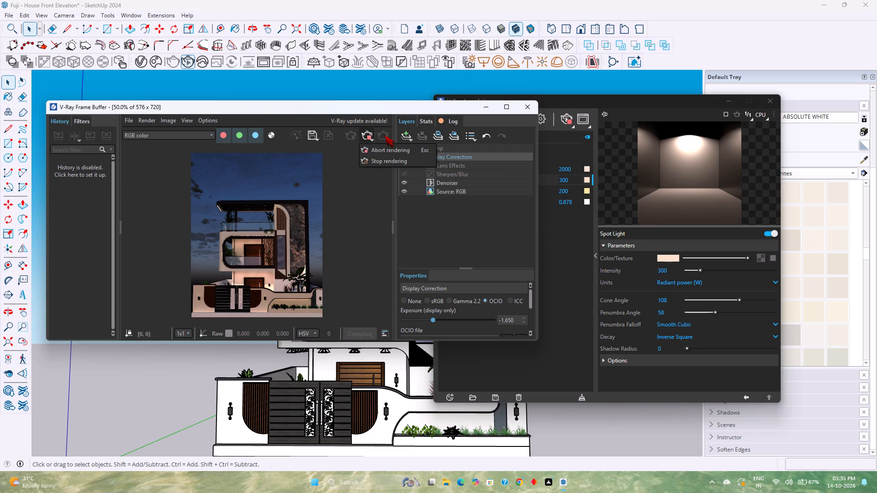
click(365, 197)
click(372, 135)
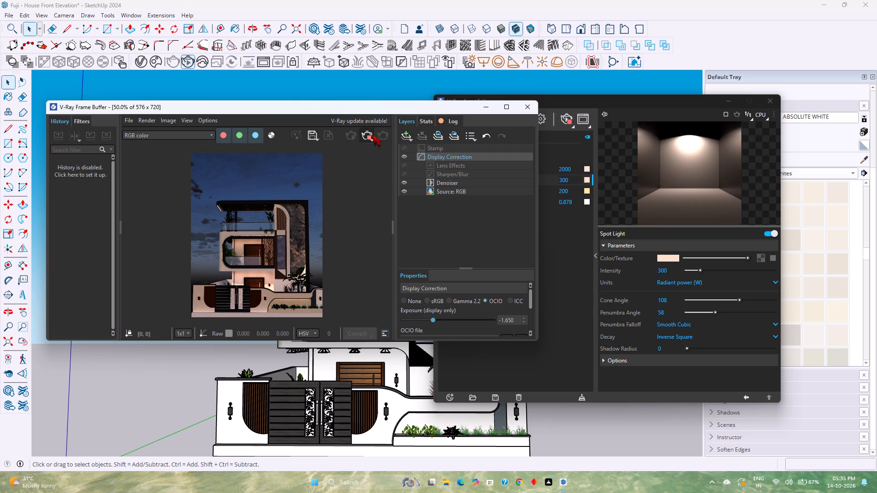
click(386, 135)
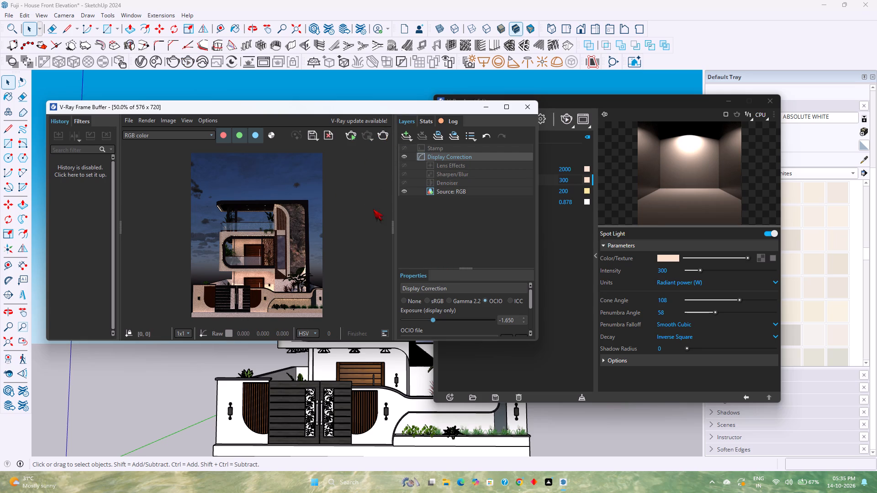
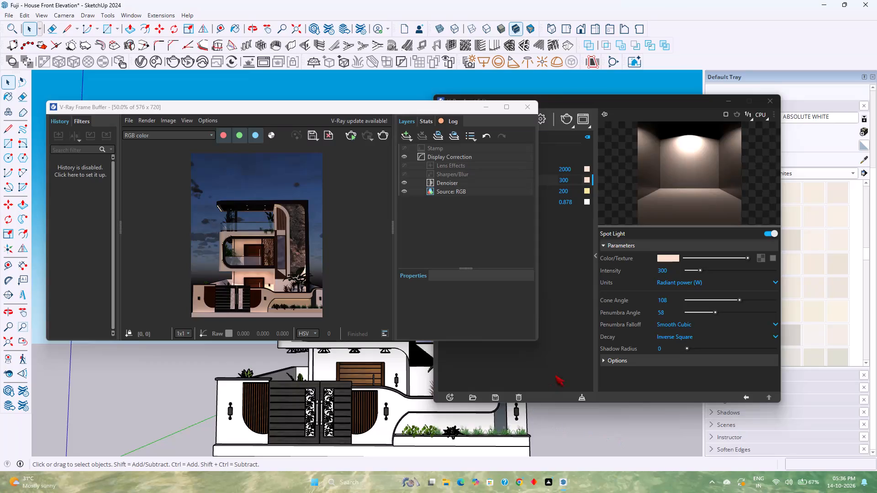
Save the rendered dusk image as a JPEG in Downloads, overwriting the existing file 1234.
click(313, 139)
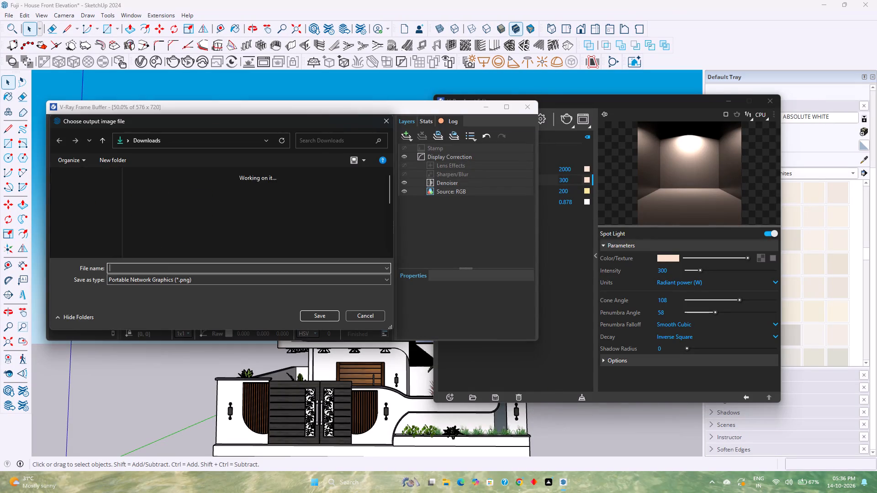
click(139, 279)
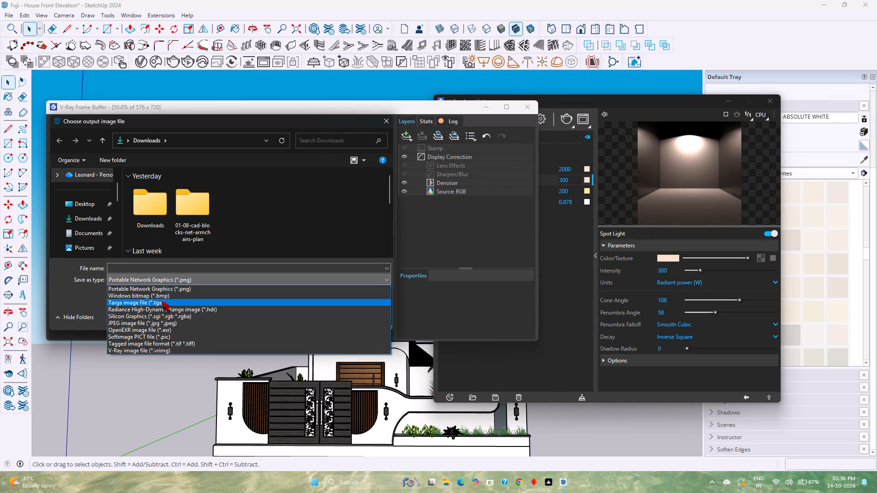
click(181, 323)
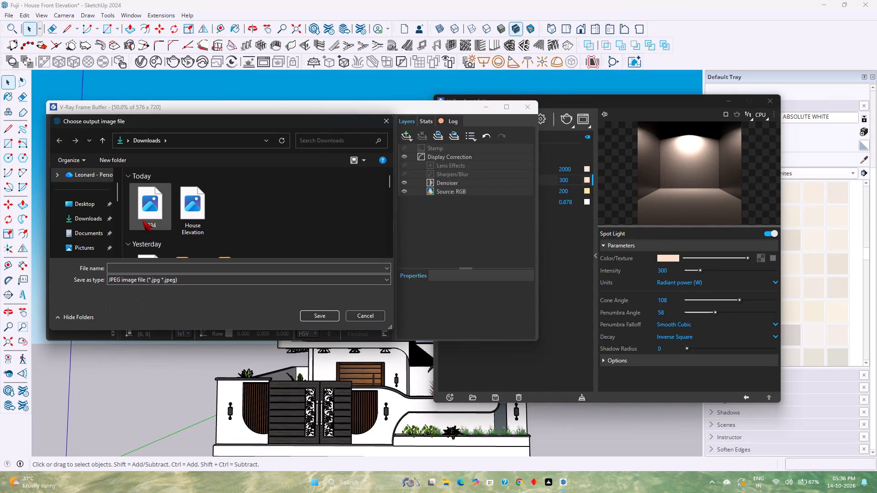
click(143, 220)
click(310, 314)
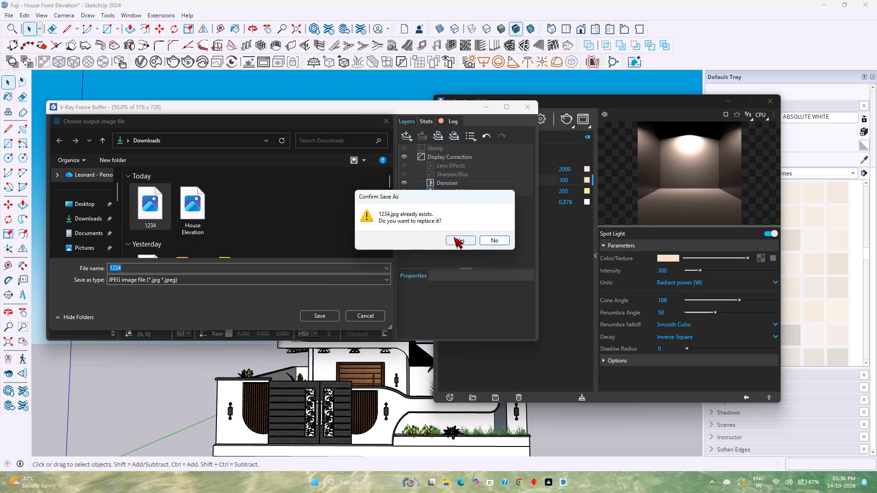
click(456, 238)
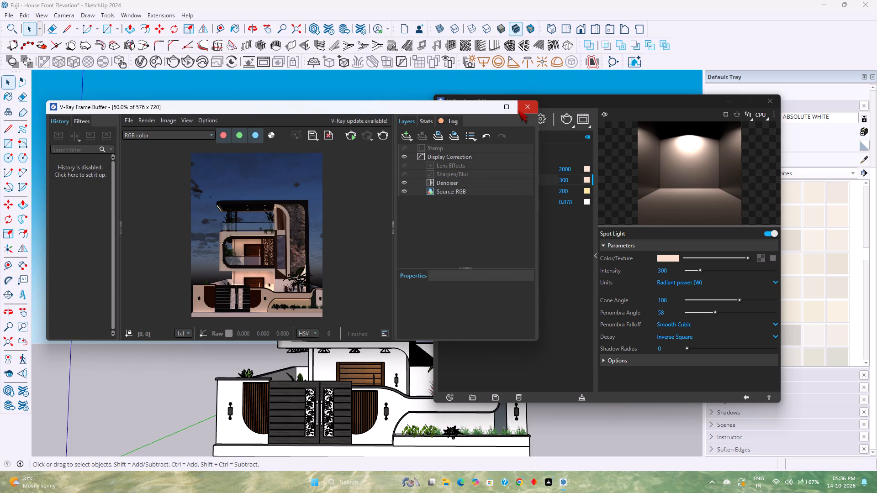
Minimize the V-Ray Frame Buffer and the V-Ray Asset Editor to return to the house model.
click(485, 110)
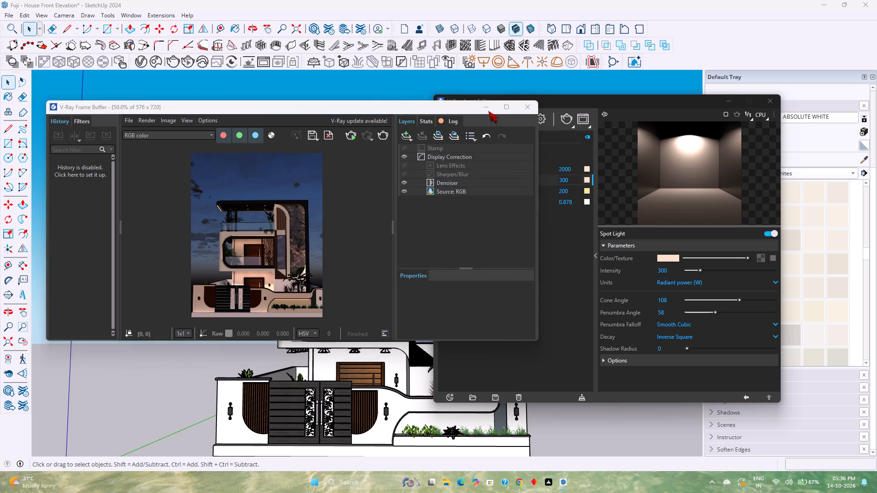
click(724, 101)
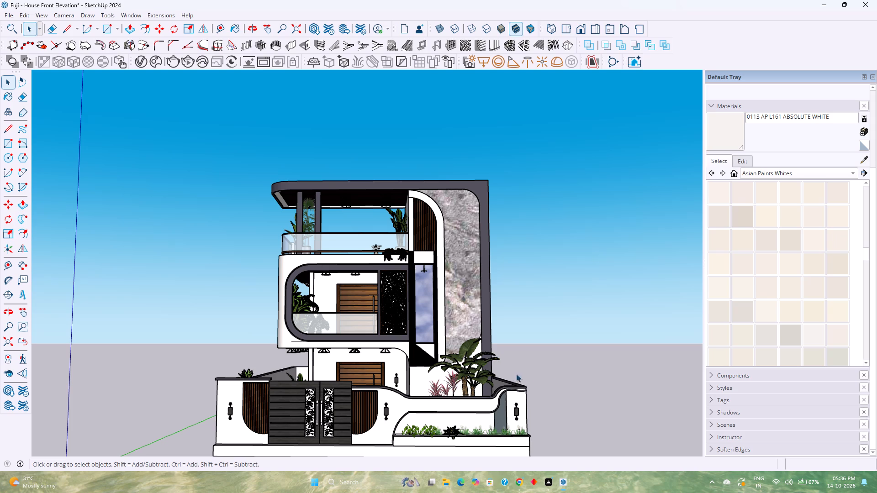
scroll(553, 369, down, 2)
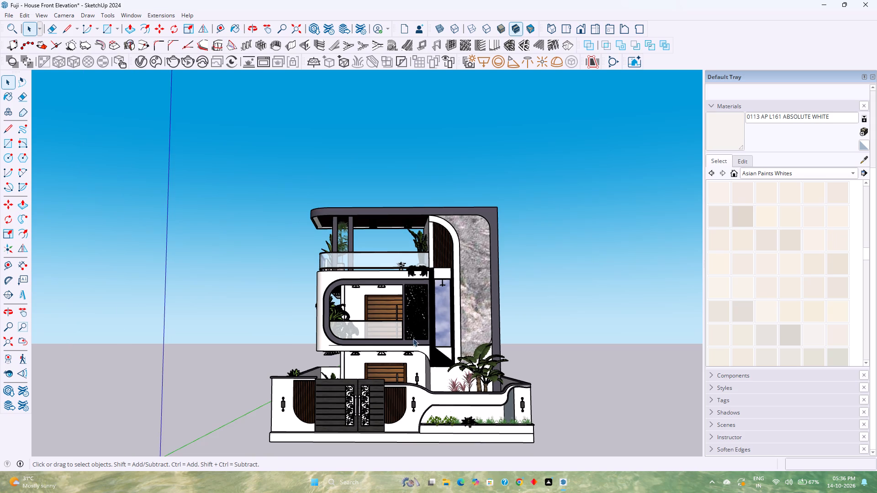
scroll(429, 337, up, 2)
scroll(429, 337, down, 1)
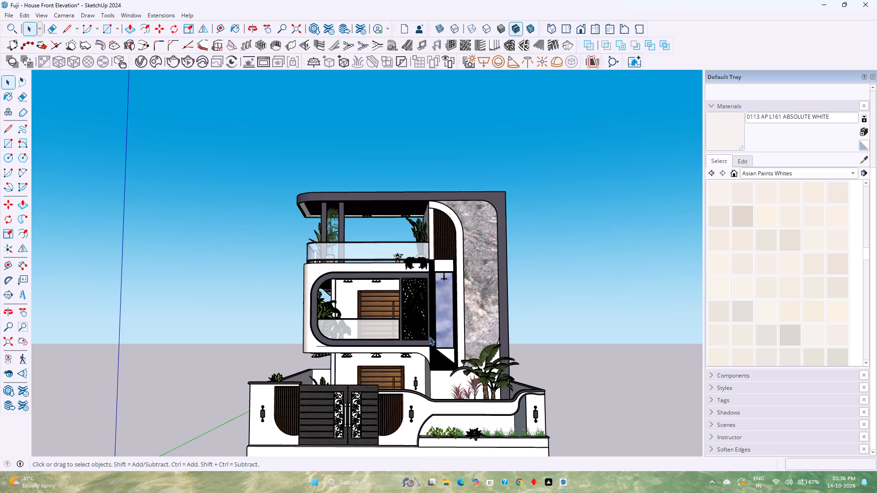
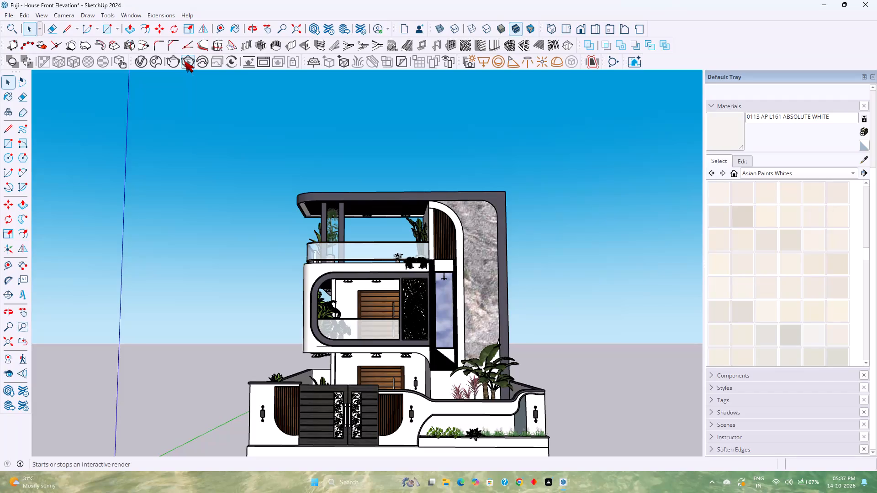
Start a V-Ray interactive render and pan the model so the whole facade and boundary wall fit within the rendered frame.
click(185, 63)
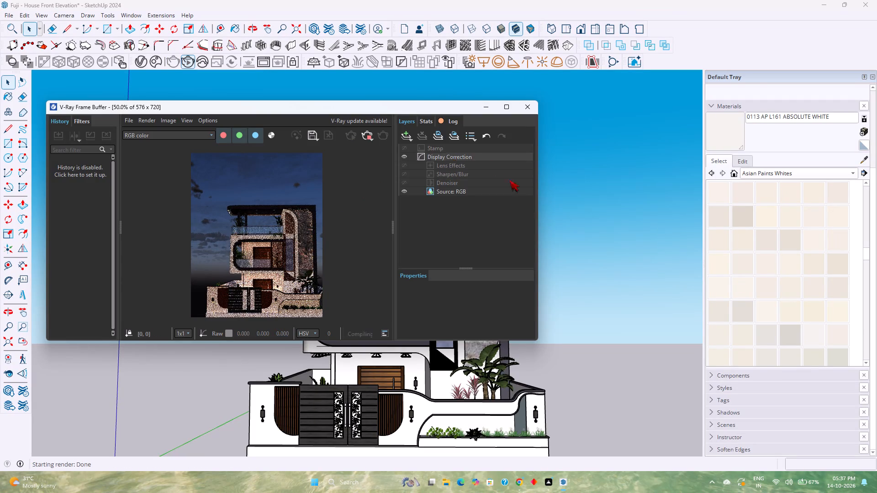
click(480, 109)
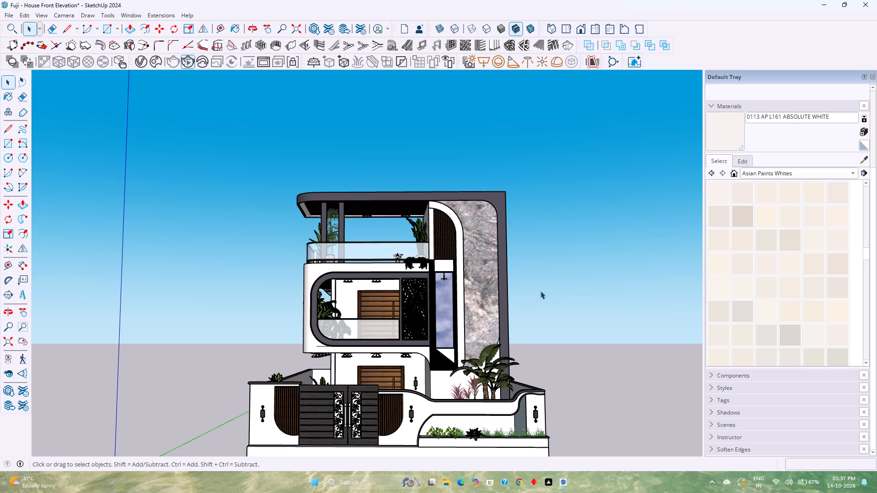
shift+middle_drag(542, 293, 531, 283)
shift+middle_click(531, 283)
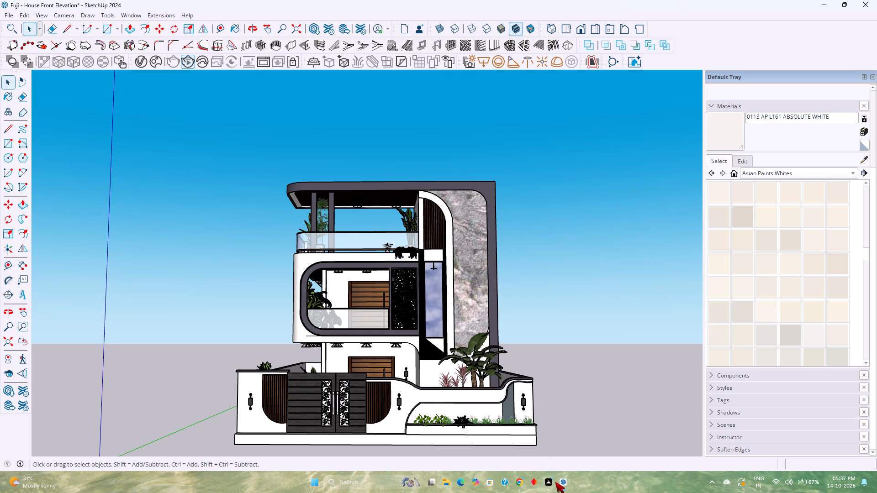
click(621, 448)
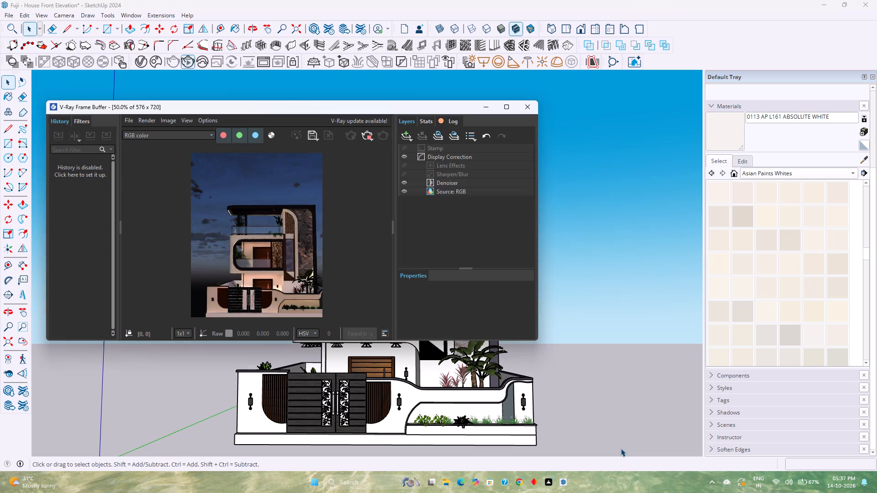
shift+middle_drag(491, 378, 482, 378)
shift+middle_click(482, 378)
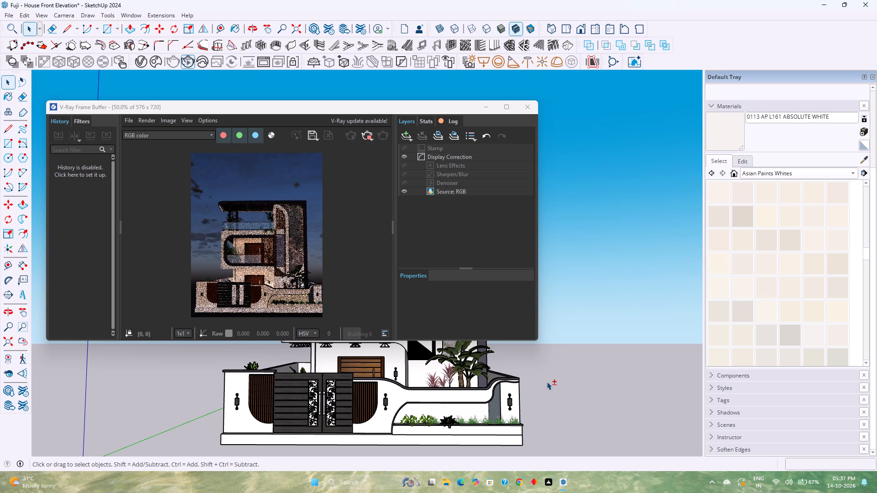
shift+middle_drag(552, 381, 544, 382)
shift+middle_click(544, 382)
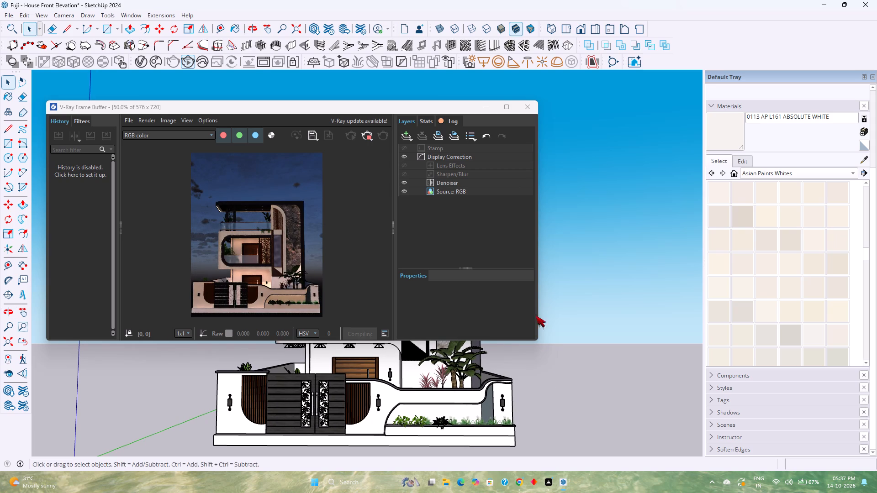
Set the render's Display Correction to sRGB with an exposure of 0.
click(465, 161)
click(468, 158)
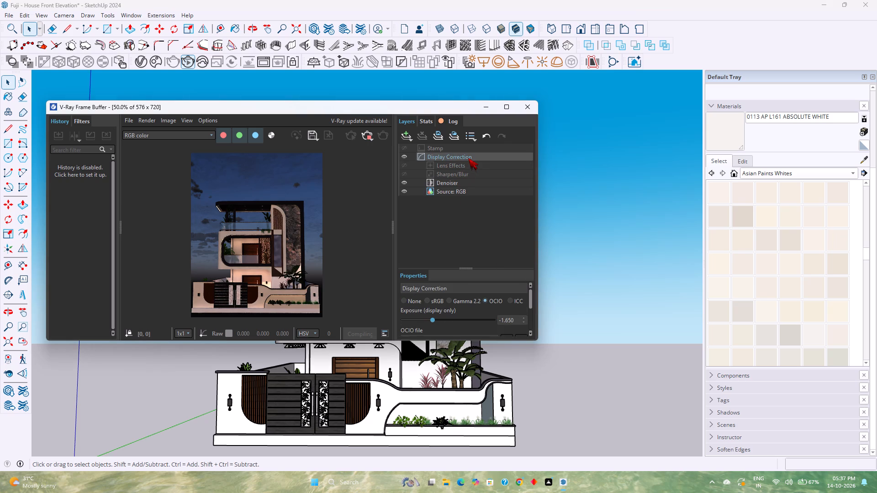
click(438, 304)
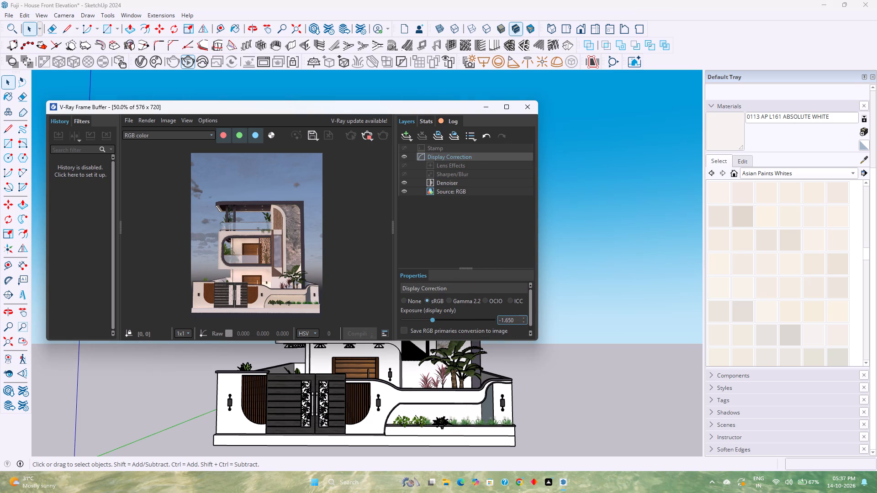
click(524, 318)
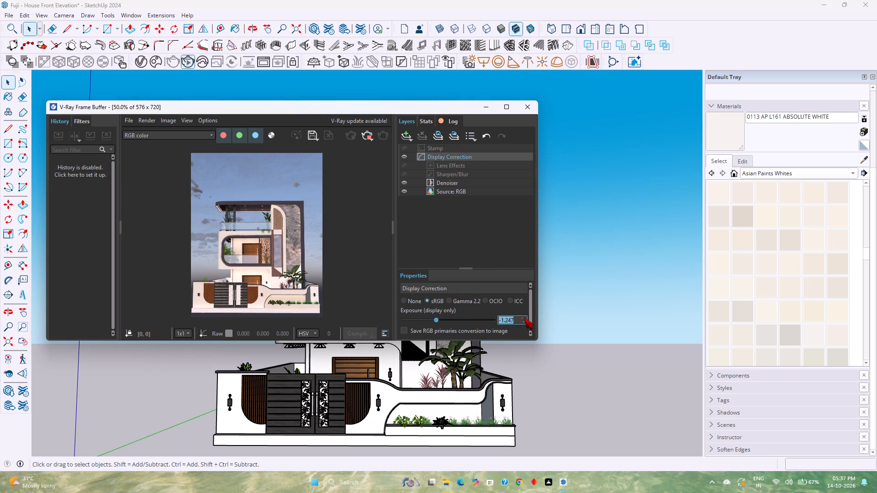
key(0)
key(Return)
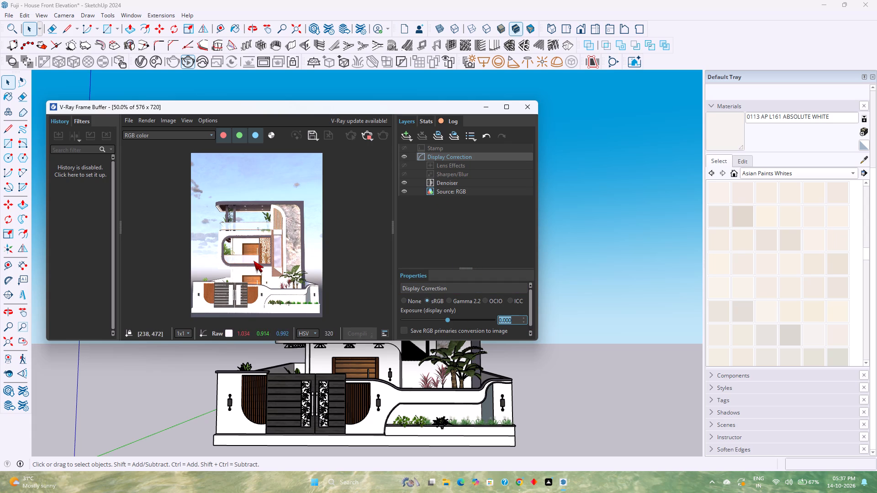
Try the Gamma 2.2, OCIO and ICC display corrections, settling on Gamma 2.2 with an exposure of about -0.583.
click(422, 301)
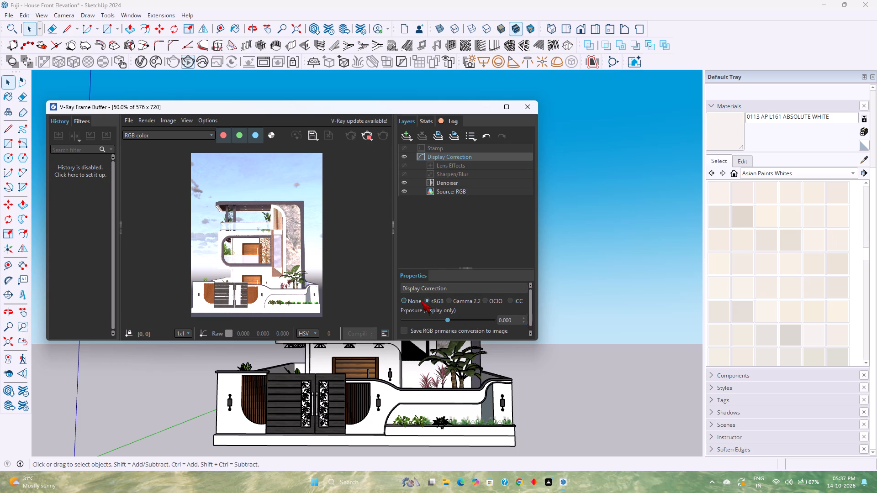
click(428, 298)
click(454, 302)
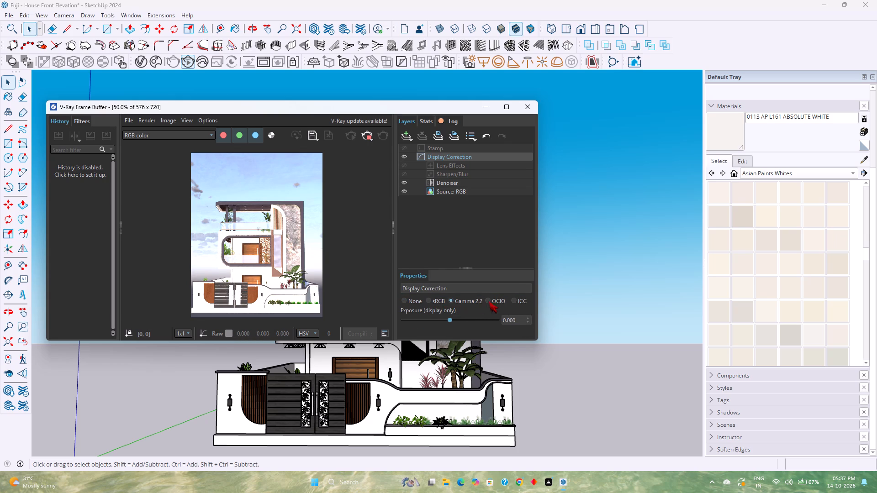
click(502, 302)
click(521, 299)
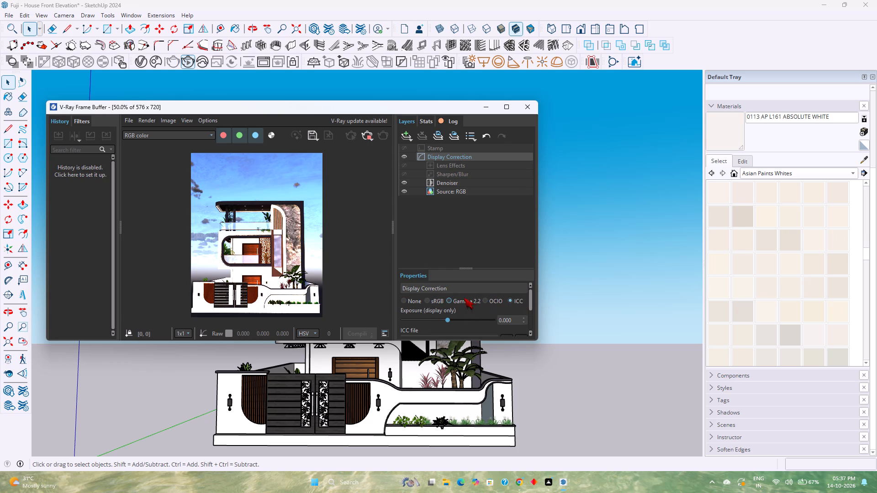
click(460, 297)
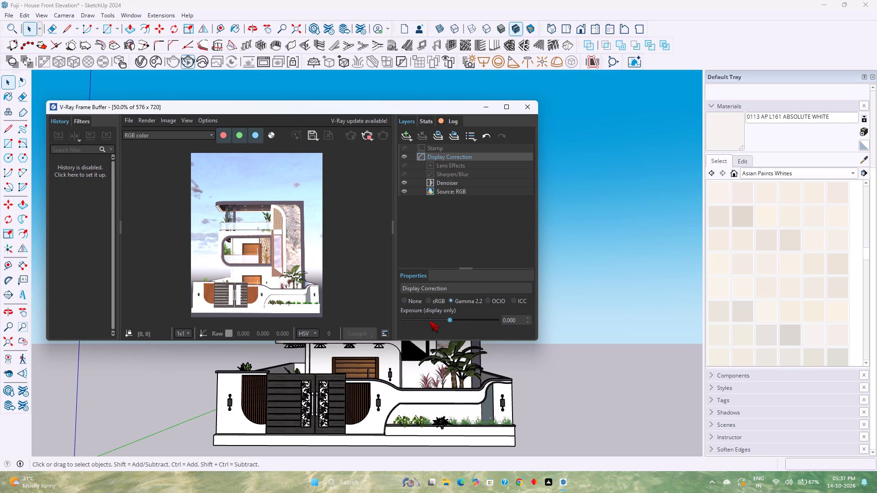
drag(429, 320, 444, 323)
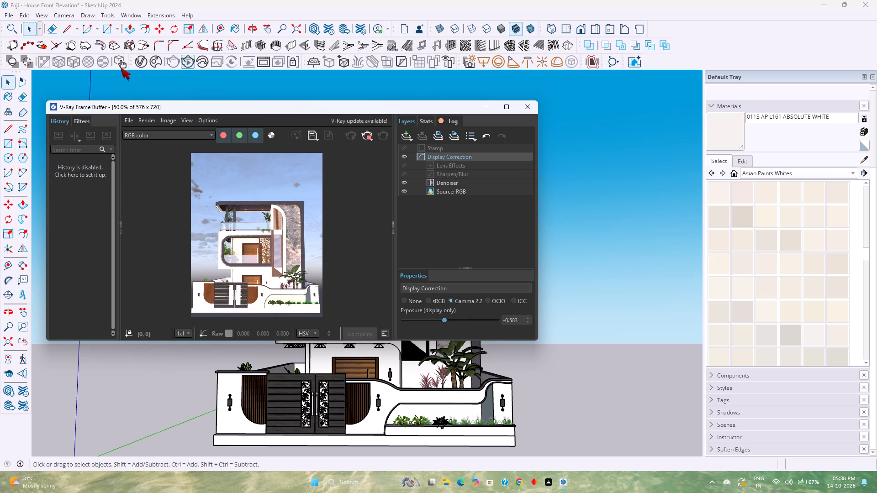
Lower the SunLight intensity multiplier to about 0.304 in the V-Ray Asset Editor and check the render at enlarged size.
click(134, 61)
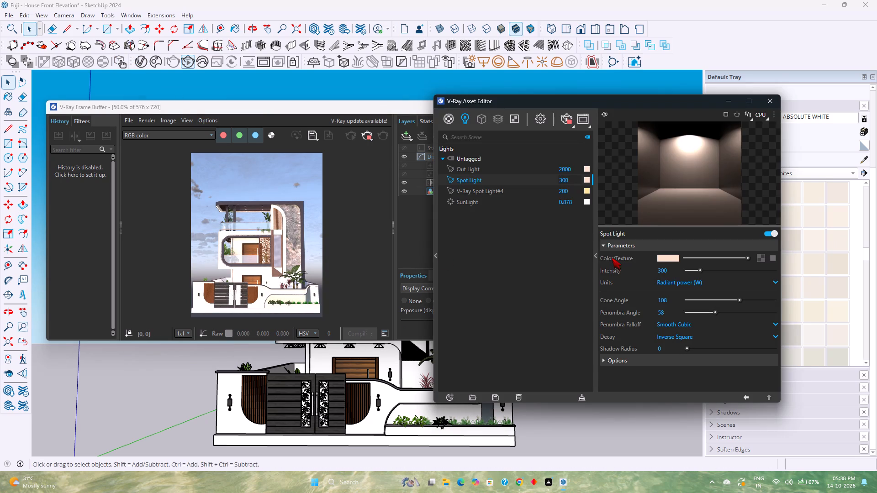
click(510, 203)
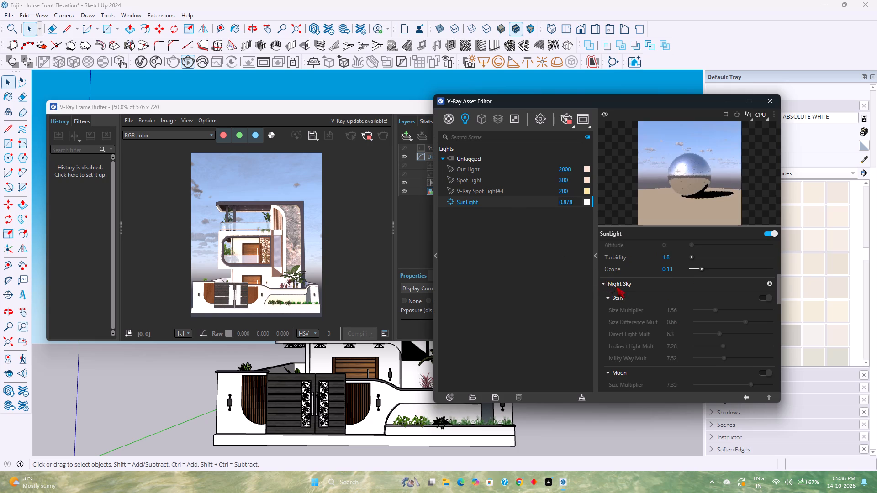
scroll(632, 295, down, 1)
scroll(641, 302, up, 7)
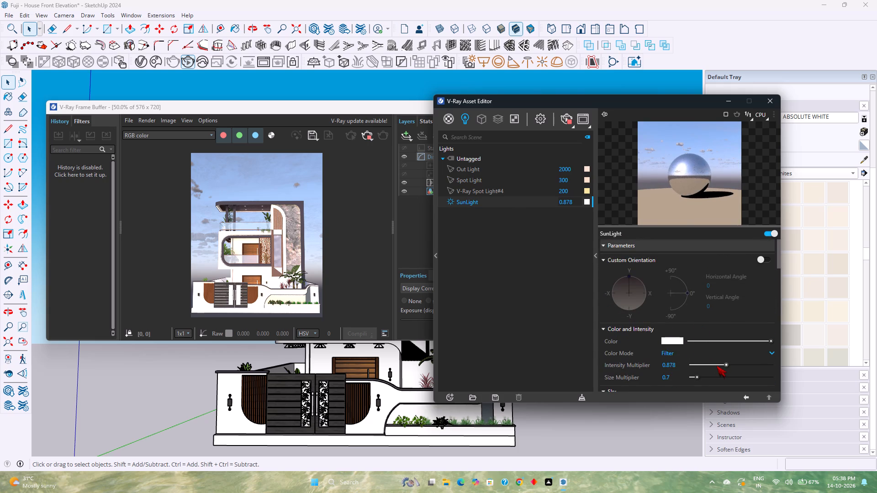
drag(719, 366, 703, 369)
click(419, 257)
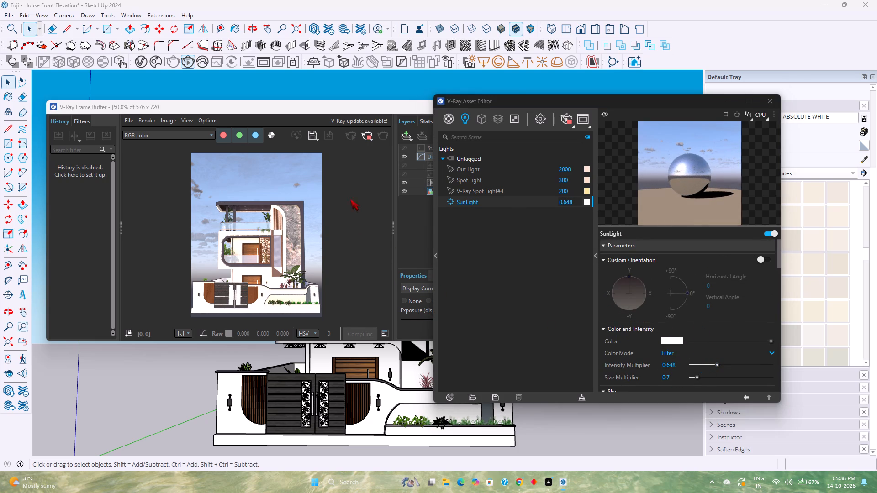
double_click(348, 110)
double_click(457, 248)
click(334, 147)
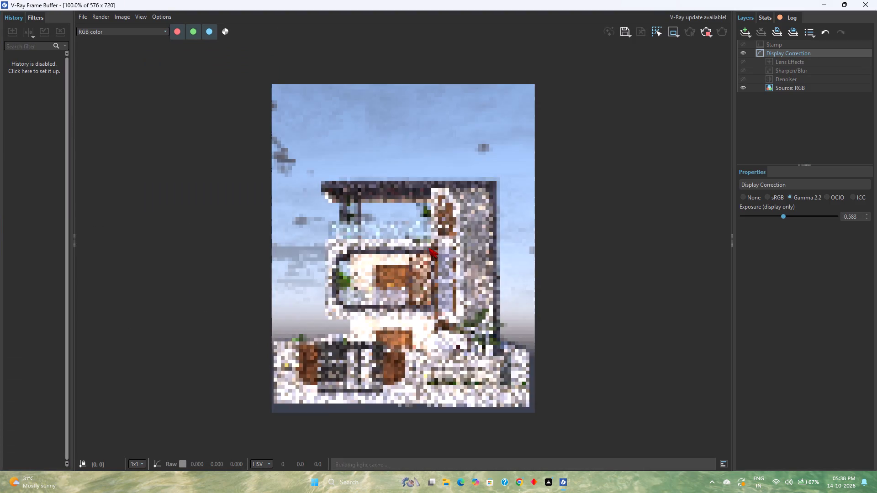
click(843, 7)
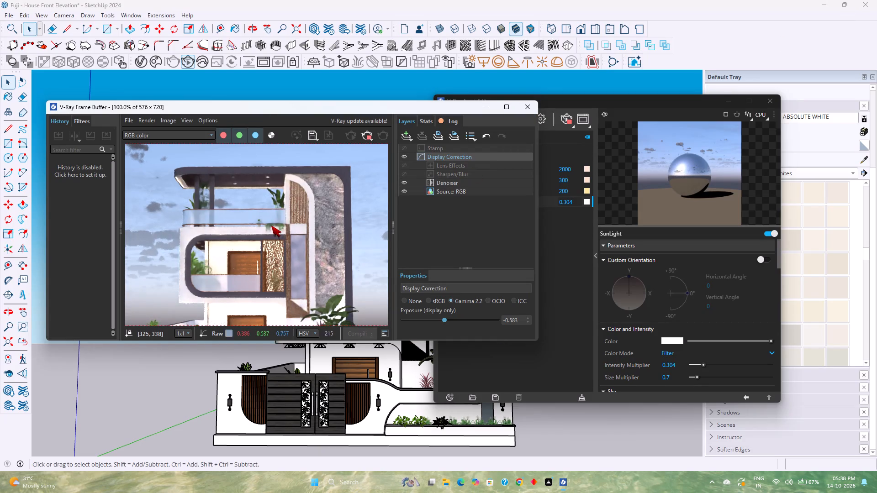
scroll(271, 226, down, 1)
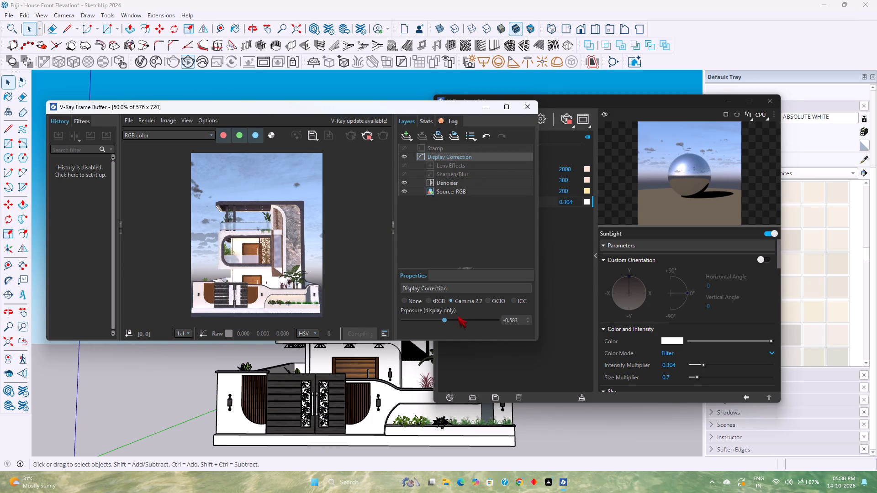
Set the Display Correction exposure to 0 and its color mode to sRGB.
double_click(520, 322)
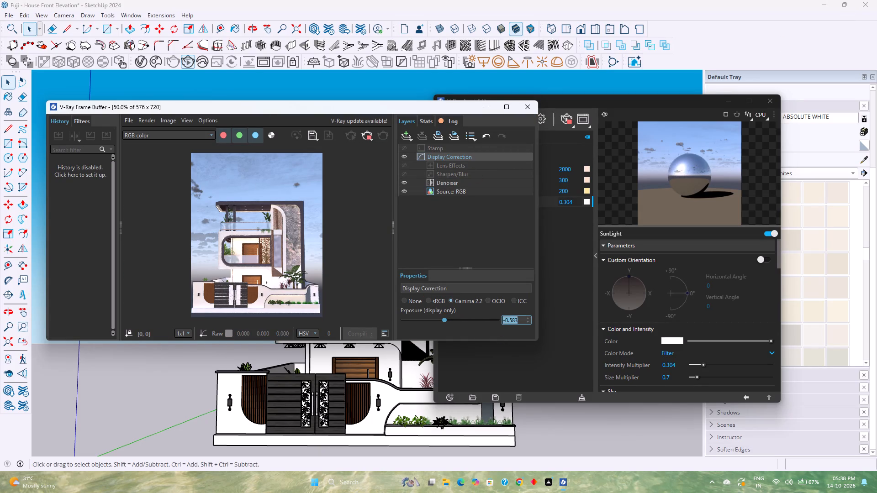
key(0)
key(Return)
click(439, 301)
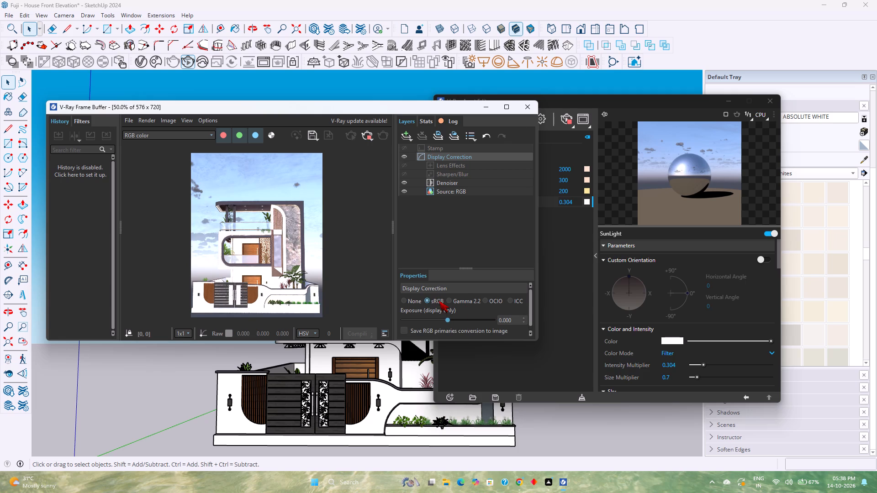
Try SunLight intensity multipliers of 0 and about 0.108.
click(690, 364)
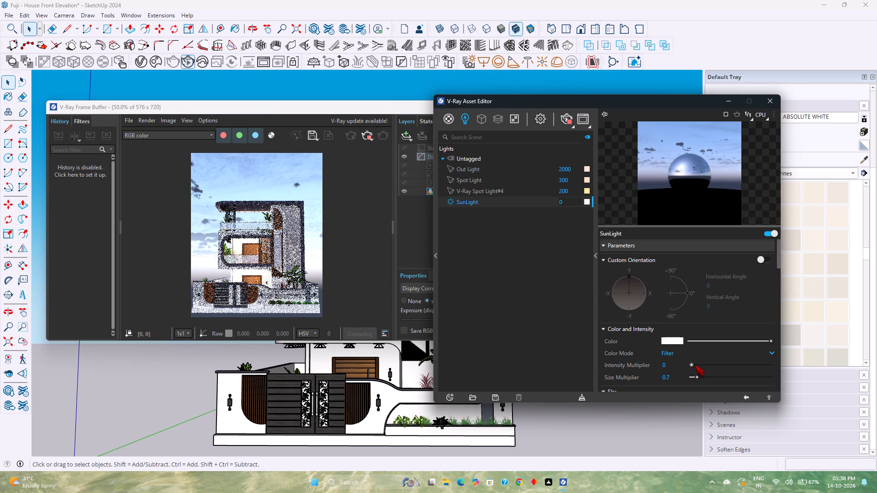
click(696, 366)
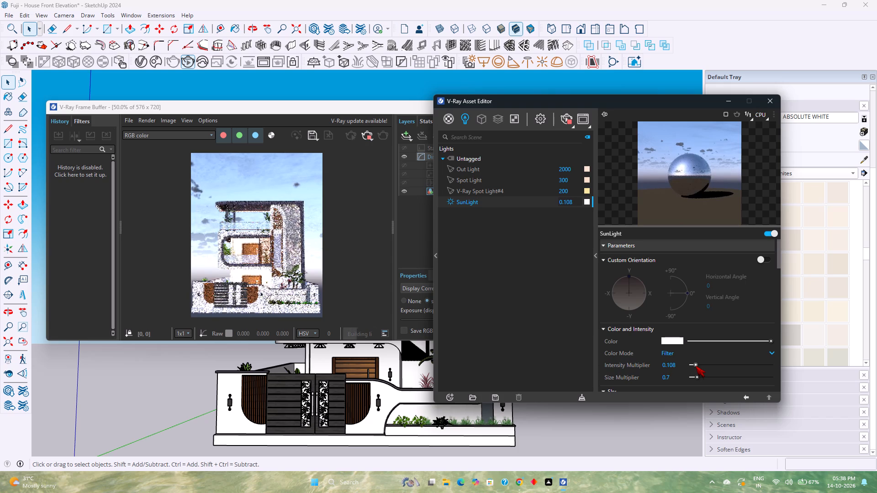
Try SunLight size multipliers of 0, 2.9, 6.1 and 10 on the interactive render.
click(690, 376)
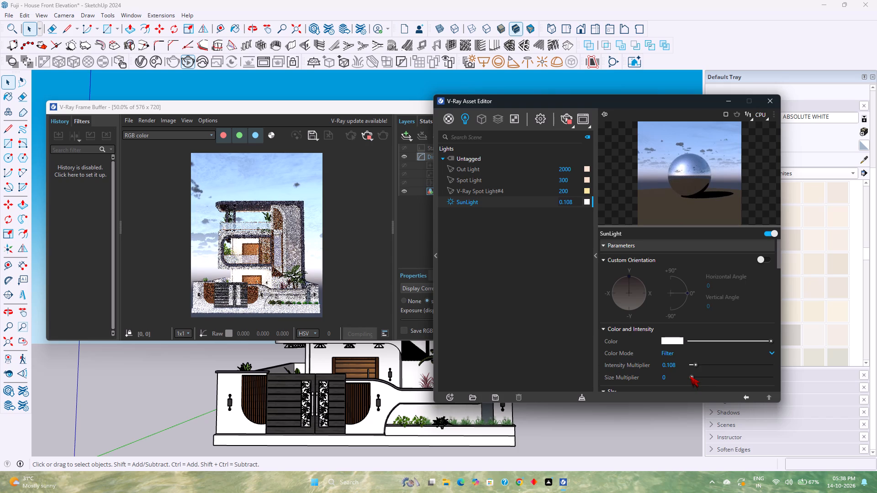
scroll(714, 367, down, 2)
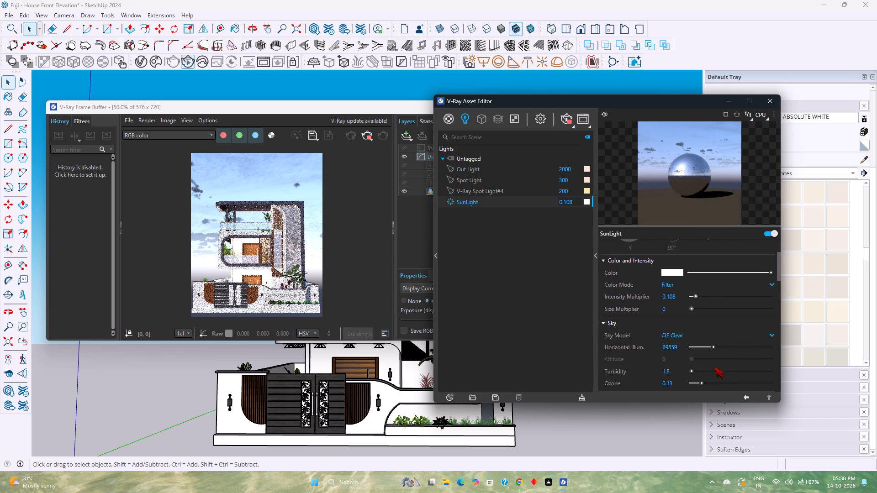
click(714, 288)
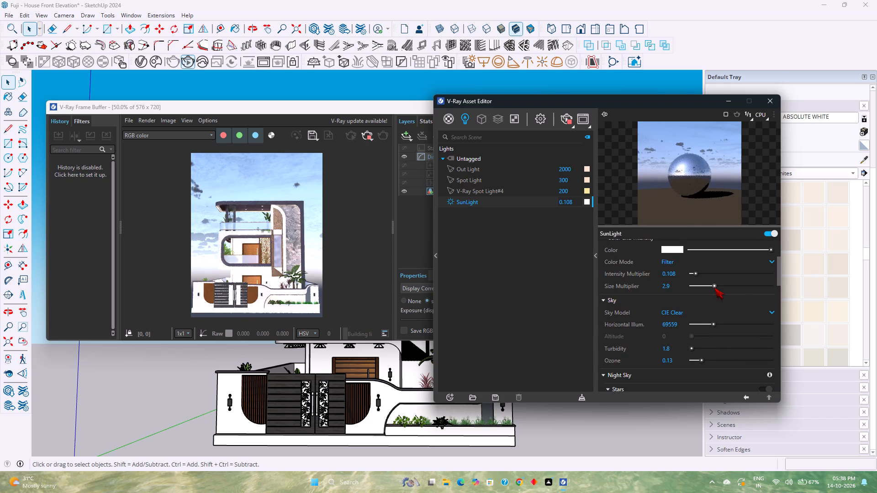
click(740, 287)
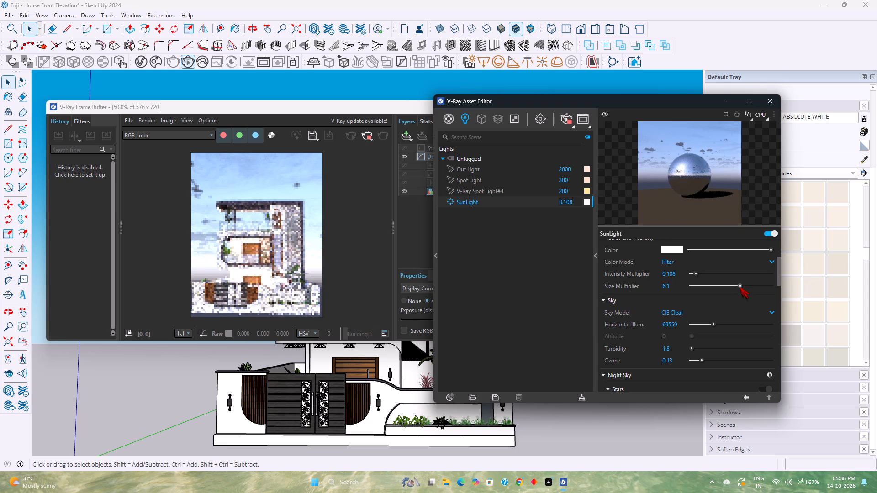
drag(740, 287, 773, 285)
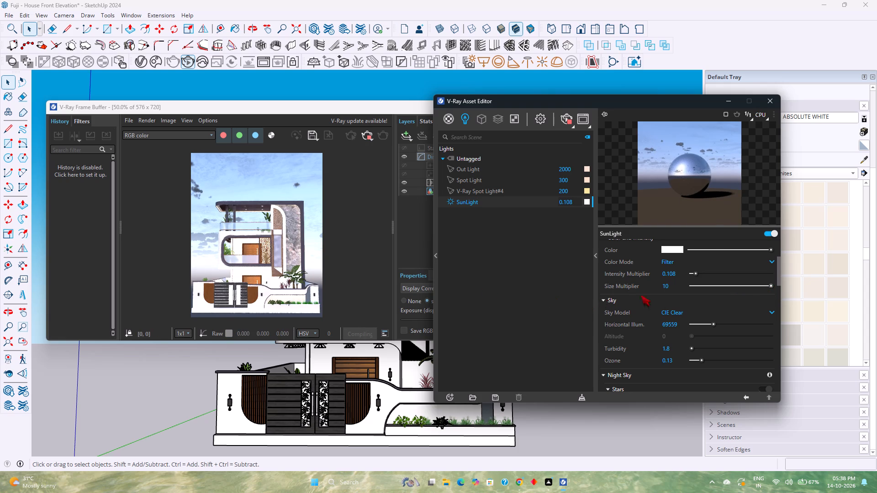
Set the SunLight size multiplier to 0.05 and its intensity multiplier to 1.
double_click(678, 287)
text(0.05)
key(Return)
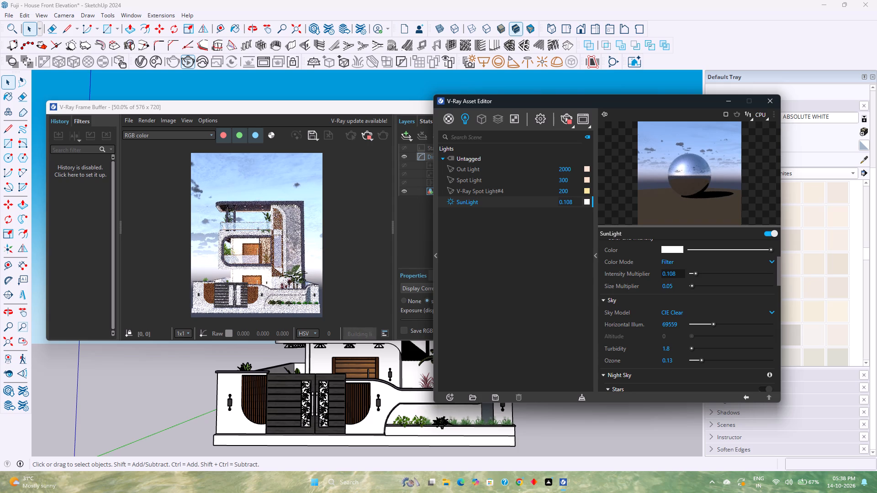
double_click(680, 271)
key(1)
key(Return)
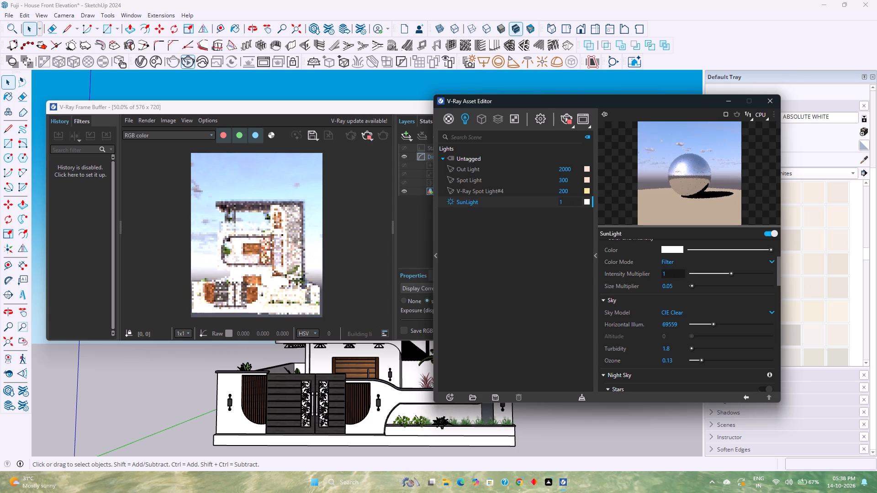
Try a SunLight intensity multiplier of 0.5, then settle on about 0.131.
double_click(680, 271)
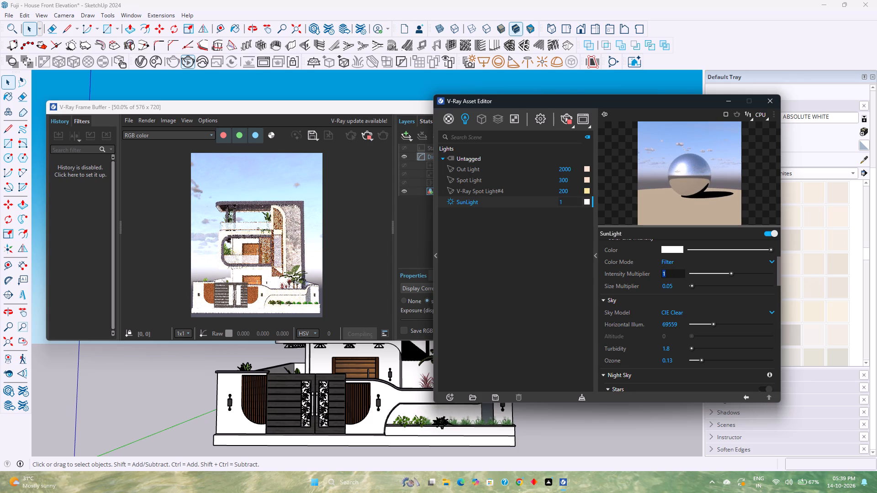
text(0.5)
key(Return)
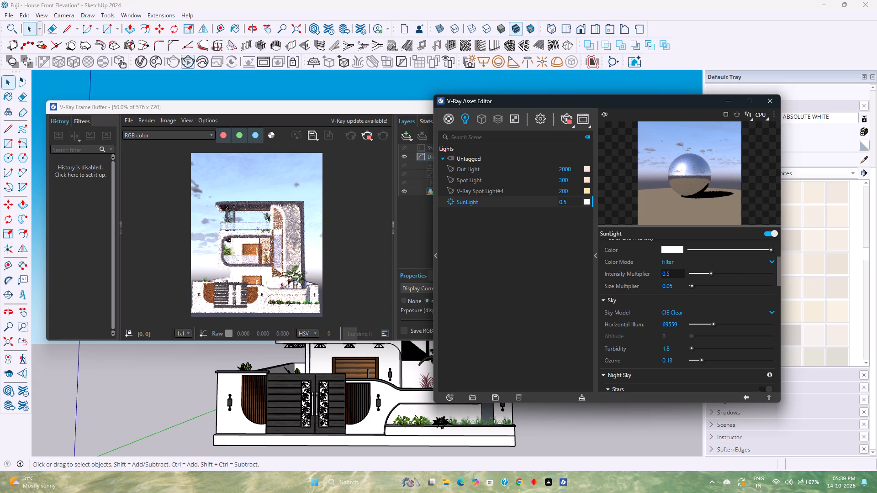
click(697, 273)
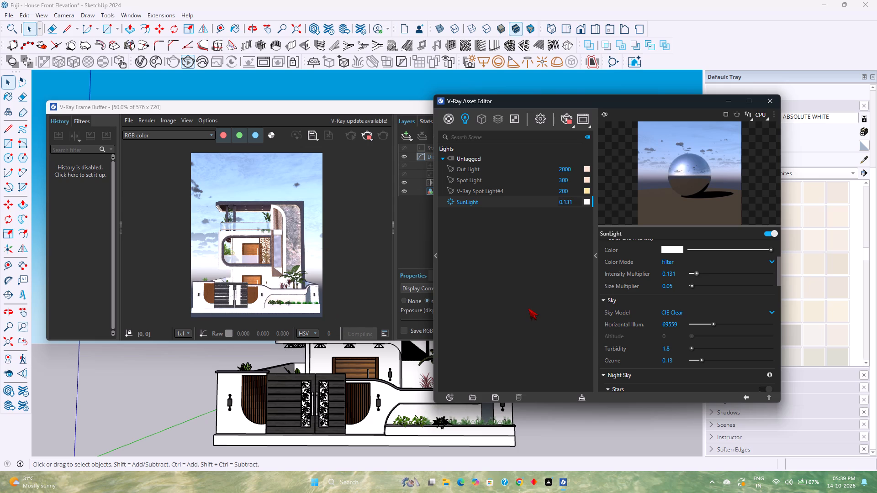
Reduce the SunLight ground blend angle to about 2.27.
scroll(692, 319, down, 2)
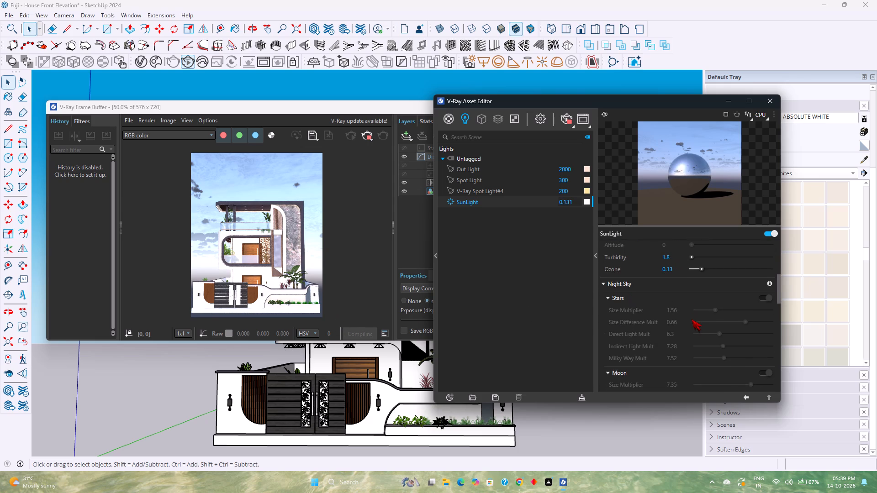
scroll(671, 302, down, 2)
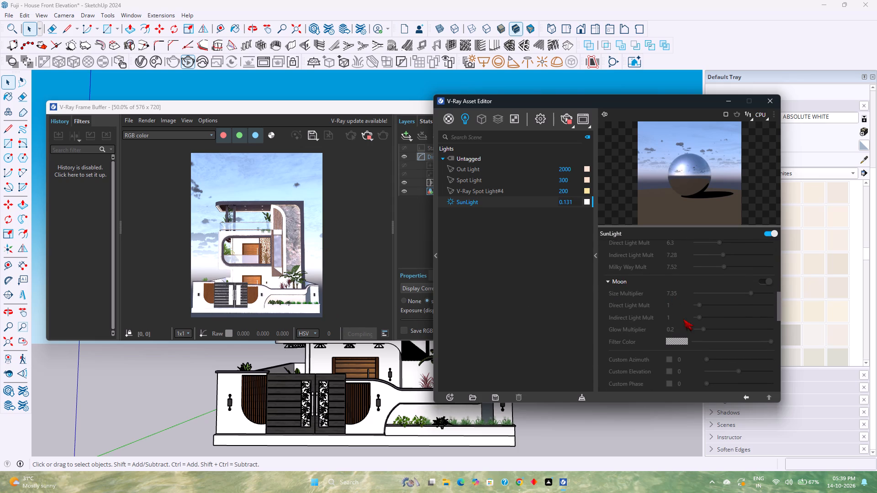
scroll(656, 330, down, 4)
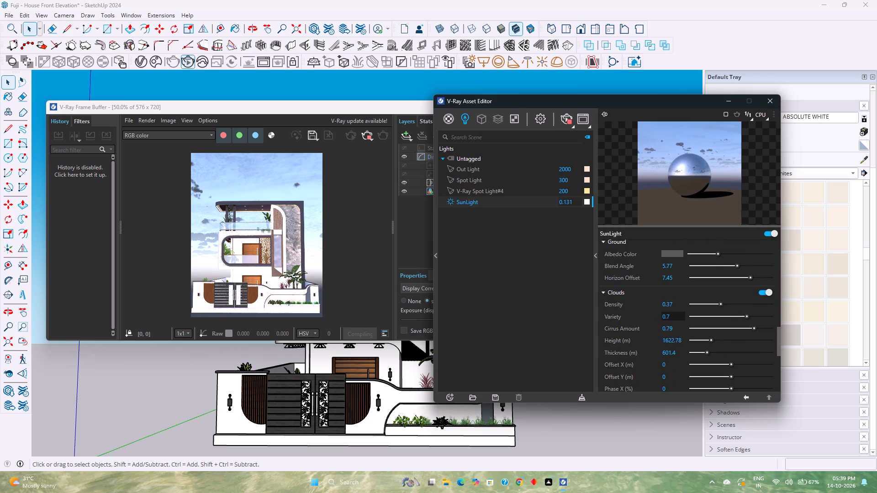
scroll(688, 313, up, 1)
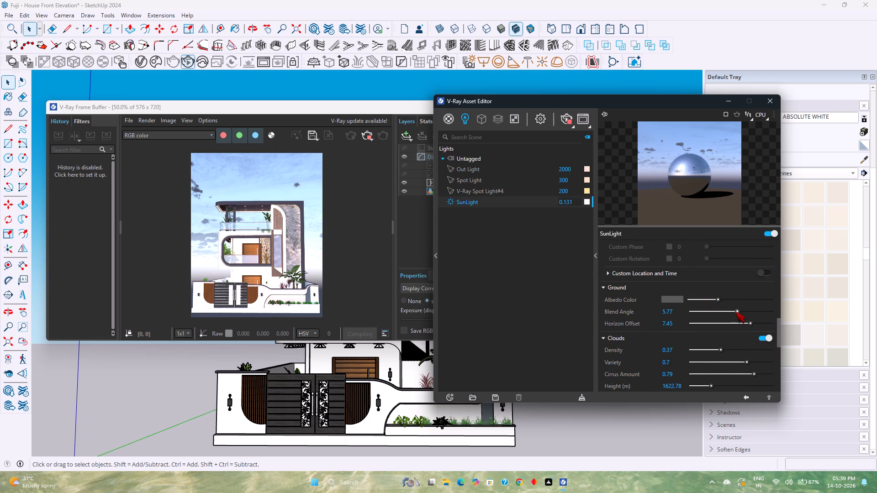
drag(736, 311, 710, 311)
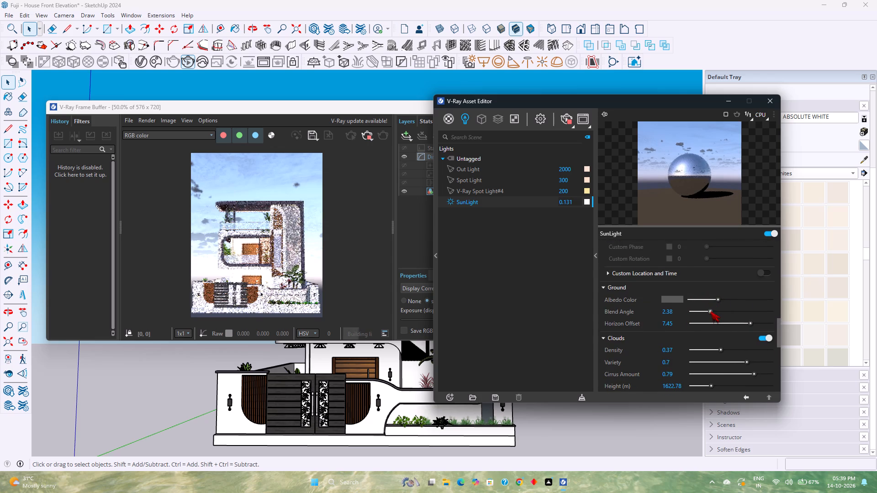
drag(710, 311, 709, 311)
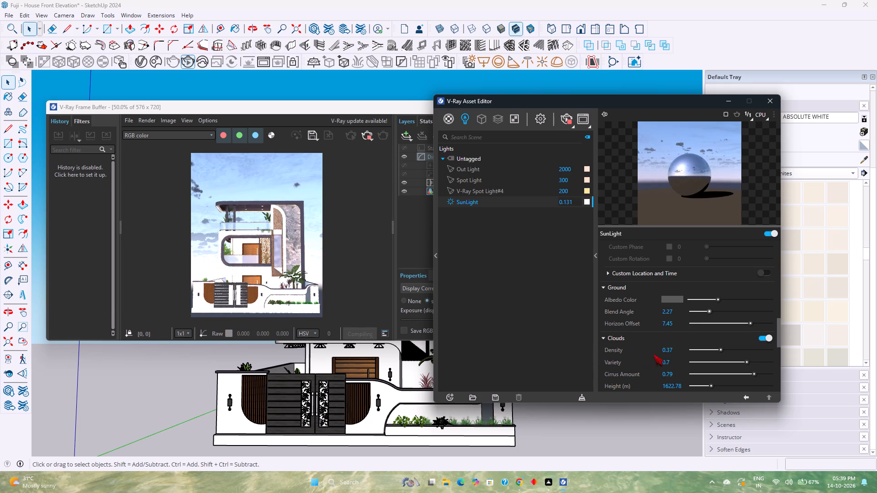
Try SunLight horizon offsets between 0 and about 7.95 on the interactive render, then settle on about 5.02.
drag(734, 324, 698, 325)
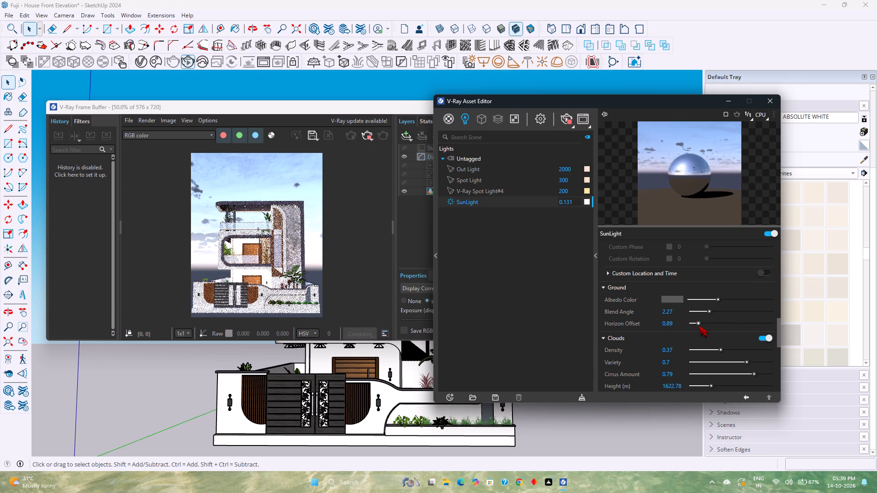
drag(698, 325, 679, 329)
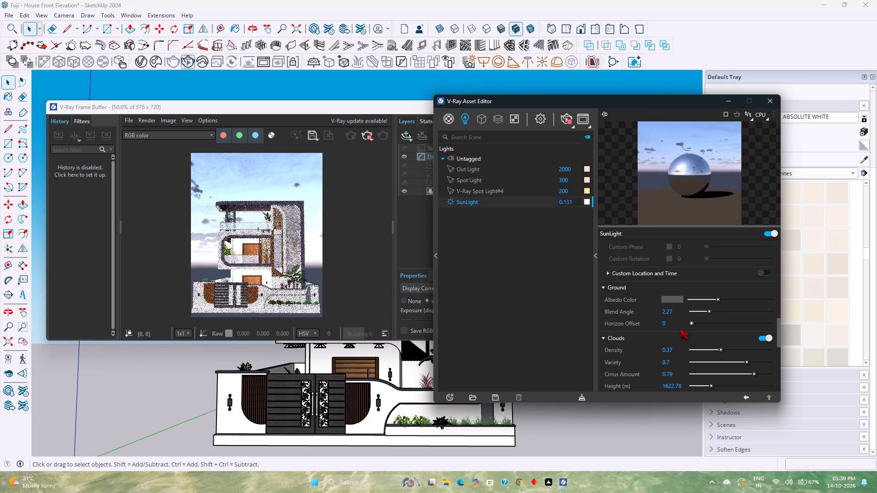
drag(679, 329, 748, 331)
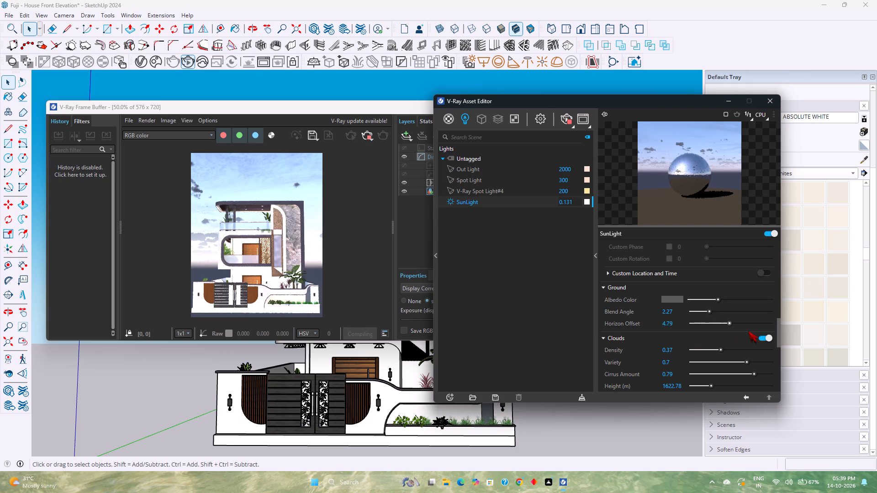
drag(748, 331, 755, 329)
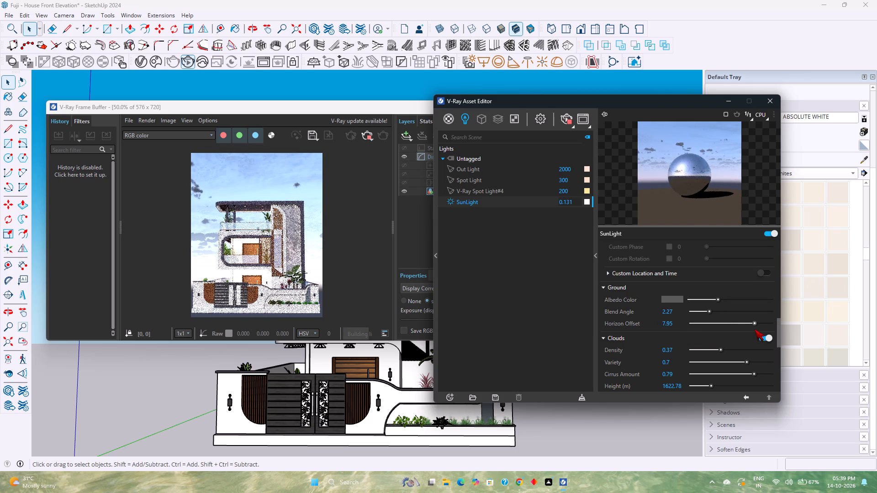
drag(755, 329, 732, 328)
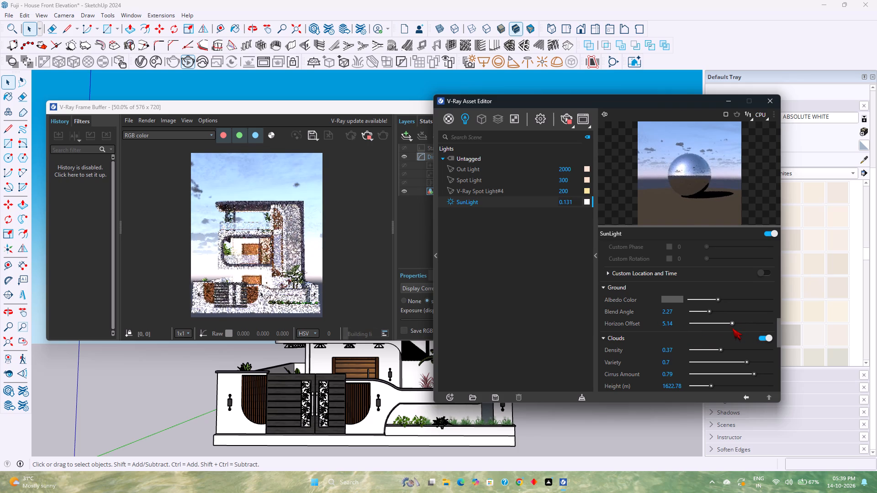
drag(732, 328, 731, 328)
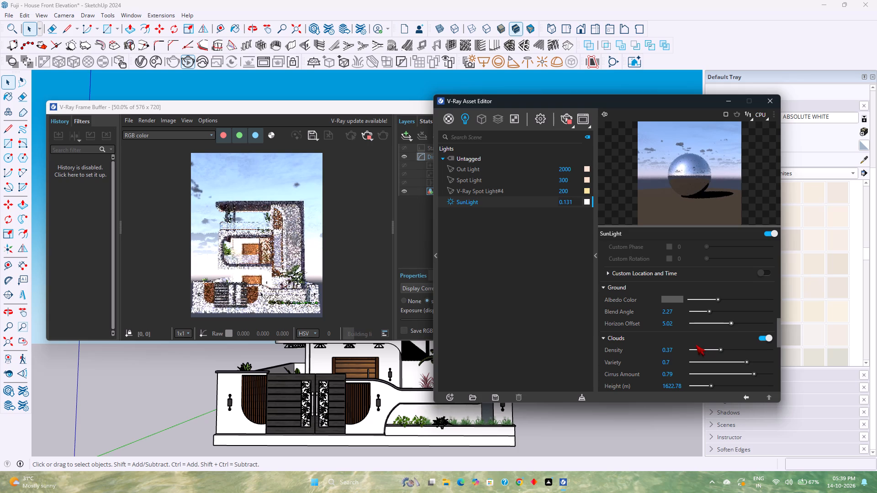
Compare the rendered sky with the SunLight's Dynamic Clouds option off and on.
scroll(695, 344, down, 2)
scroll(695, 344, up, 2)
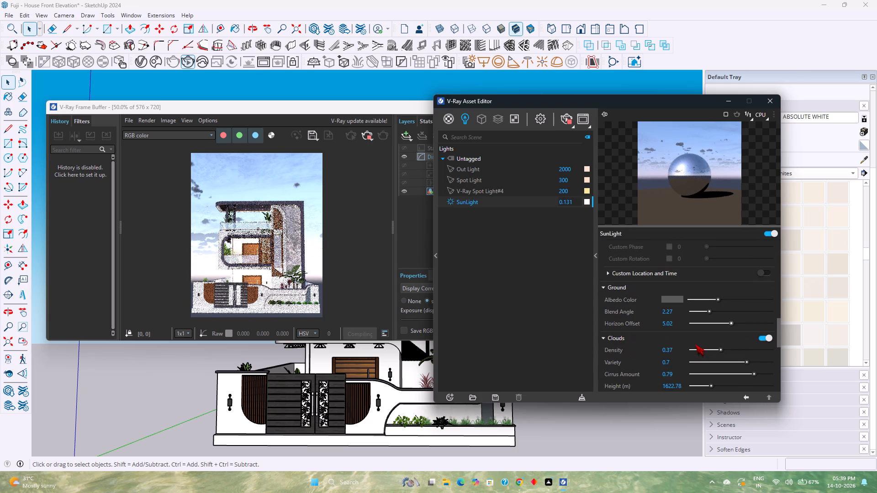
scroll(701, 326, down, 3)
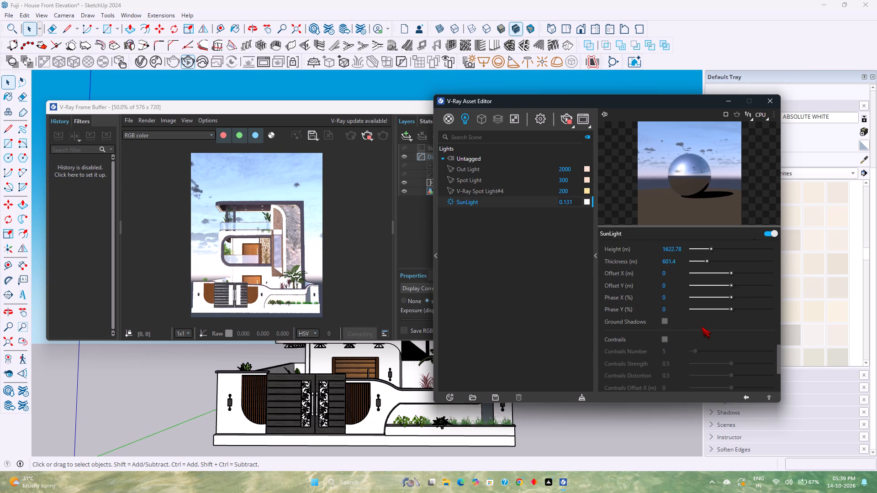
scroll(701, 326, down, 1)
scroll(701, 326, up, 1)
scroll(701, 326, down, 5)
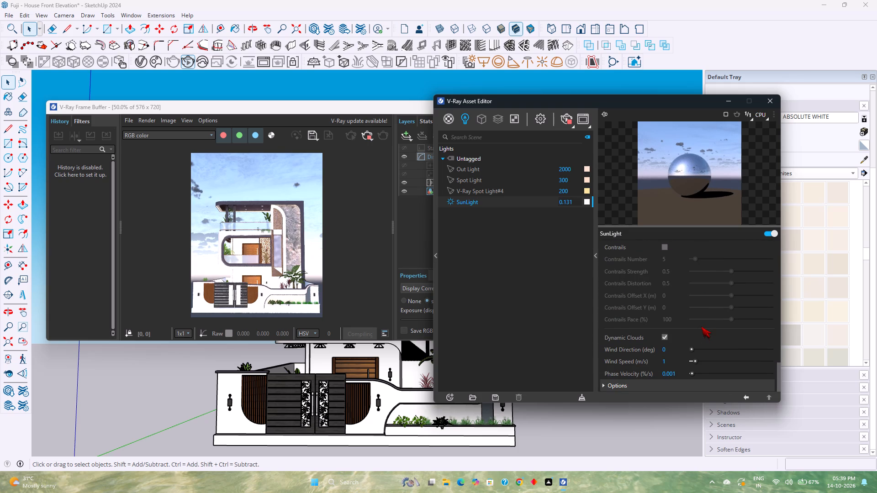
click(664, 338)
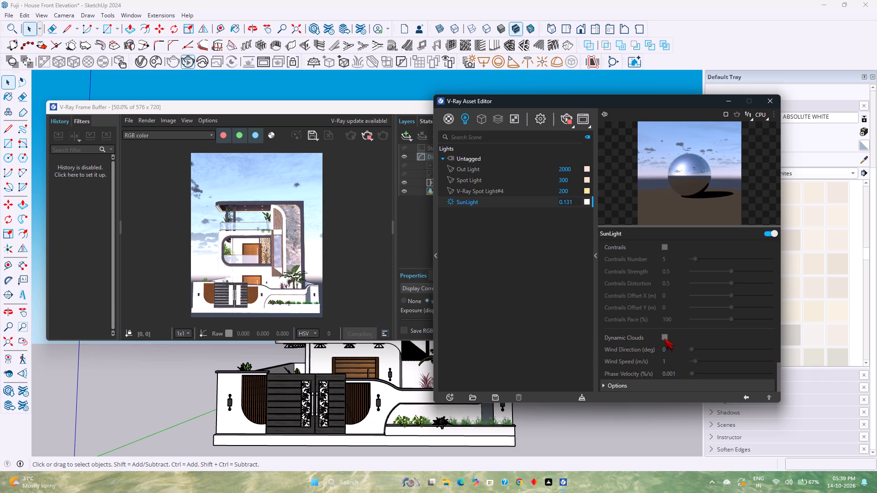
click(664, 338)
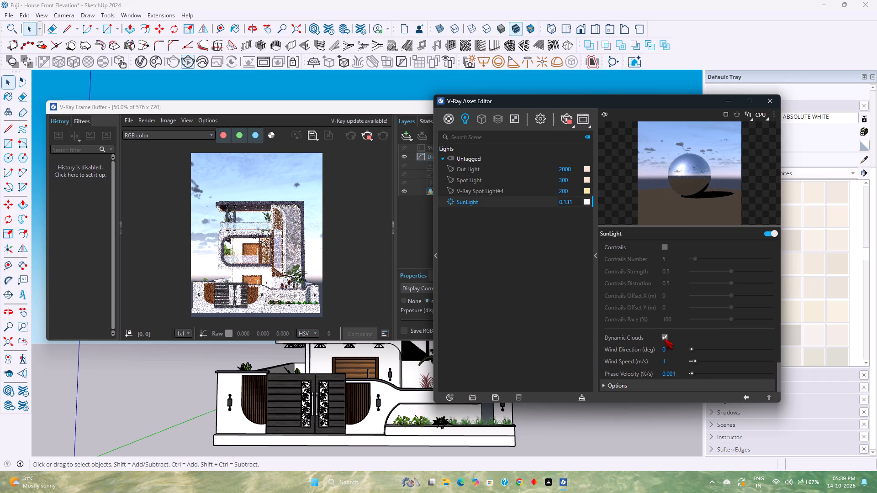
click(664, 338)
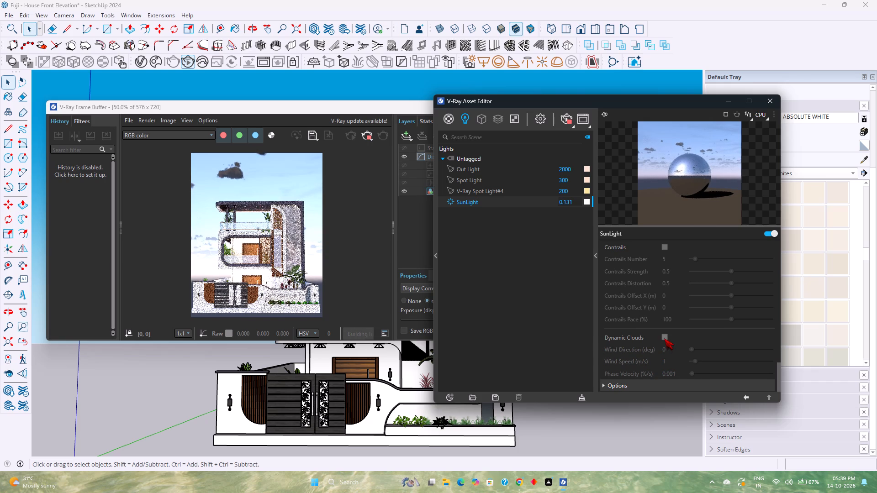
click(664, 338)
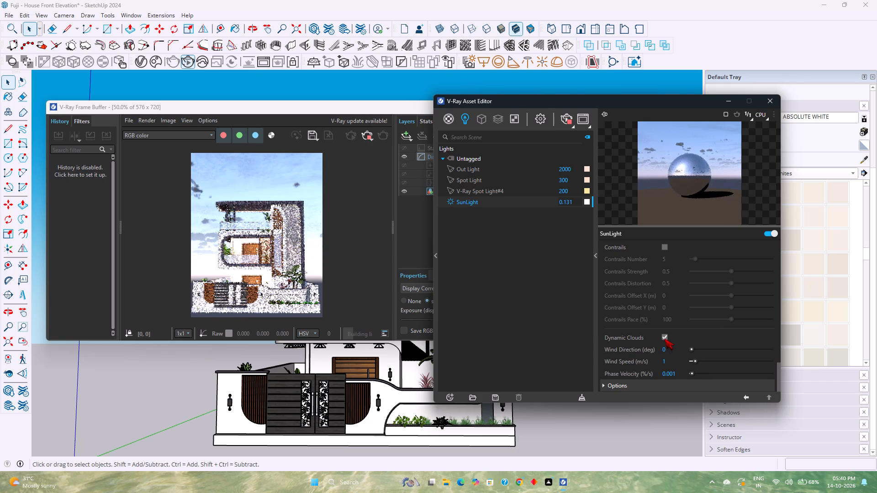
Set the dynamic clouds' wind speed to about 2.35 m/s and wind direction to about 44.31 degrees.
scroll(664, 338, down, 2)
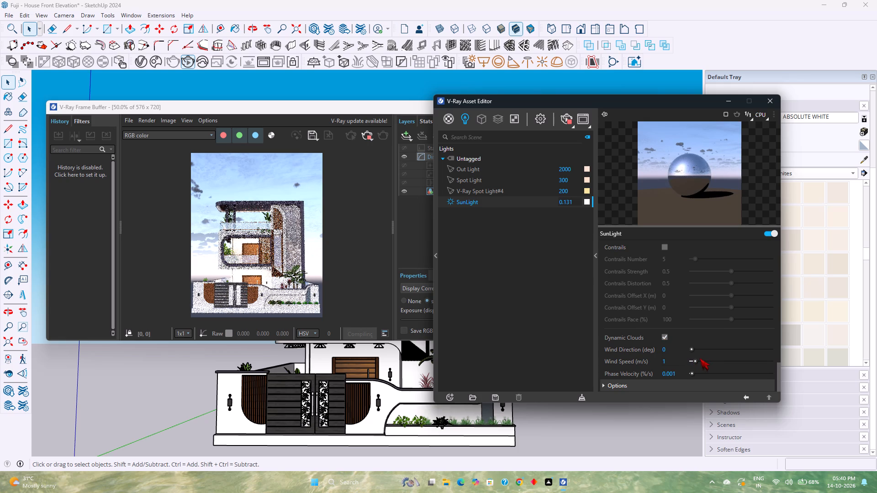
drag(696, 360, 689, 361)
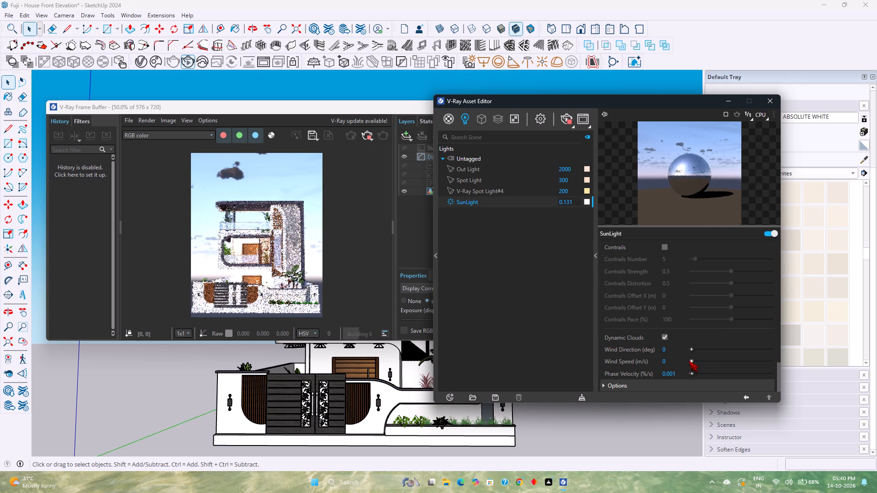
drag(689, 361, 717, 359)
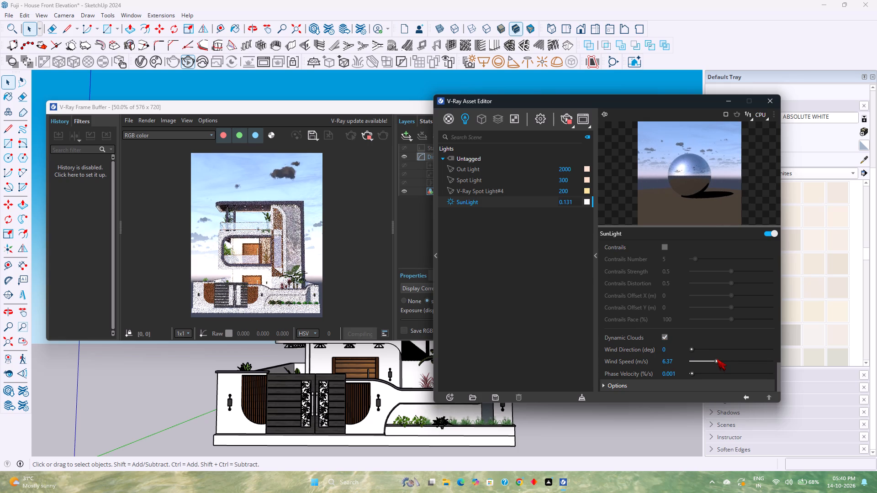
drag(717, 359, 701, 364)
drag(693, 351, 745, 351)
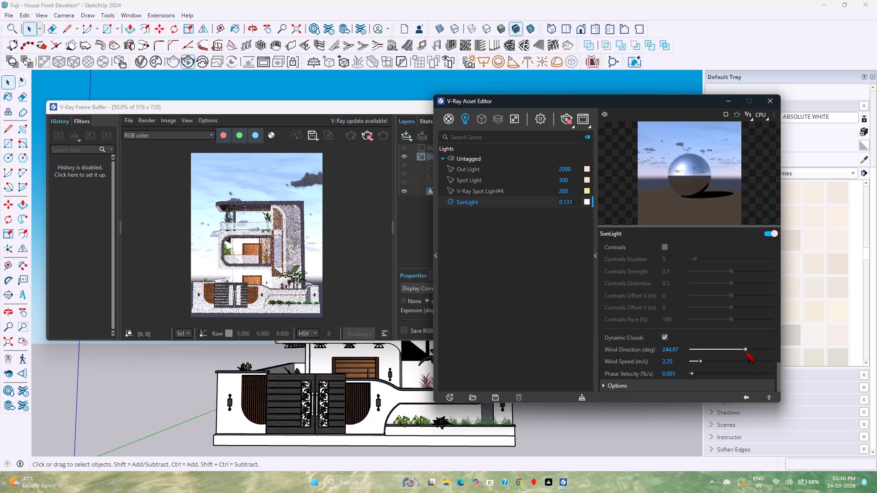
drag(745, 351, 701, 360)
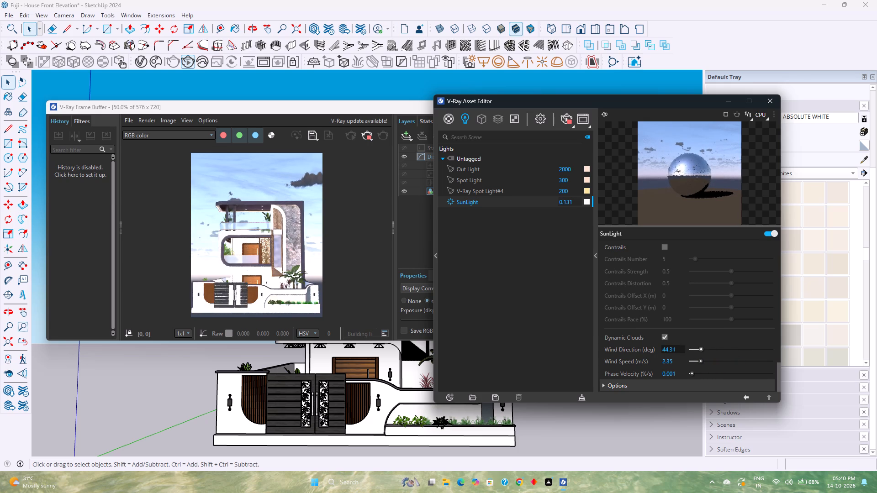
Disable Dynamic Clouds for the SunLight.
click(667, 339)
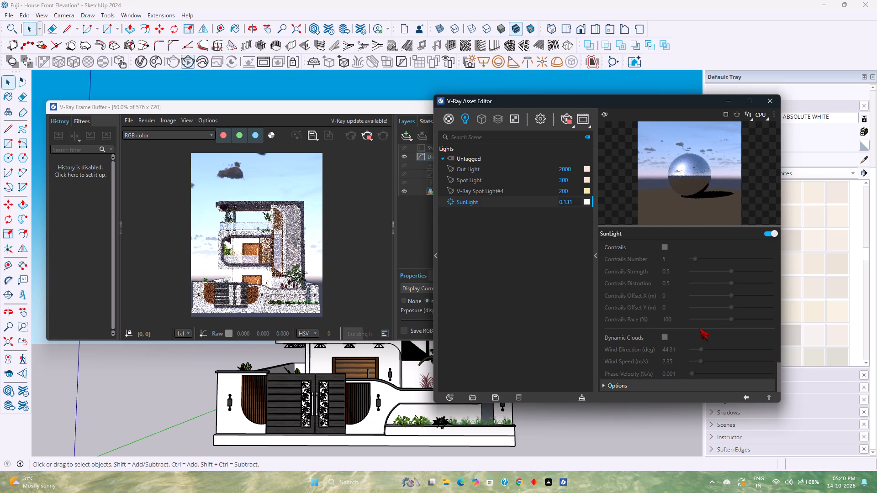
Set the SunLight cloud thickness to about 309.32 m and the cloud density to about 0.51.
scroll(699, 328, up, 5)
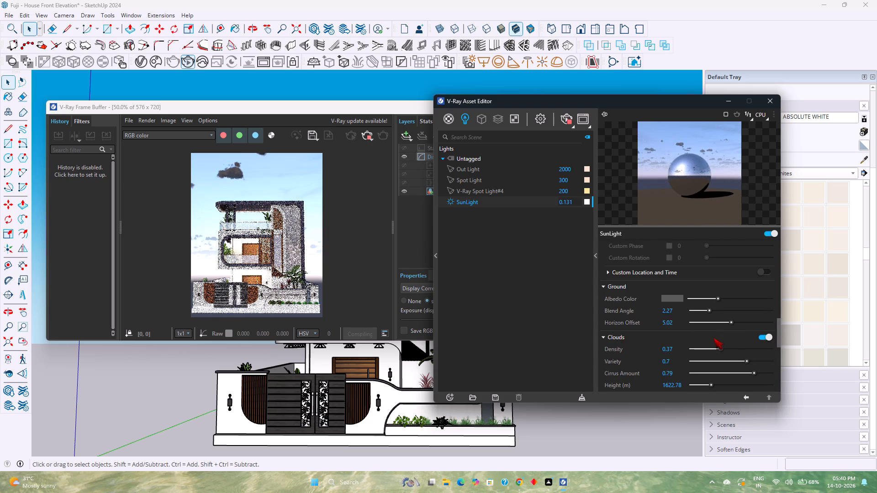
scroll(722, 358, down, 1)
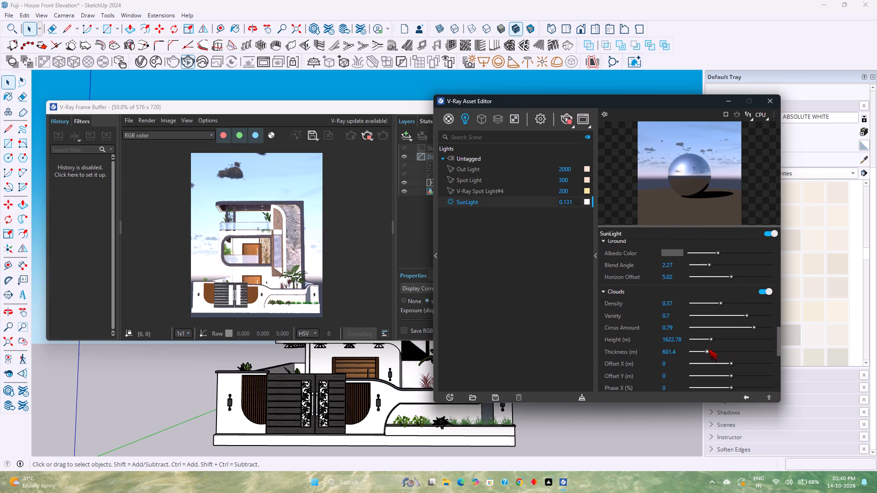
click(703, 350)
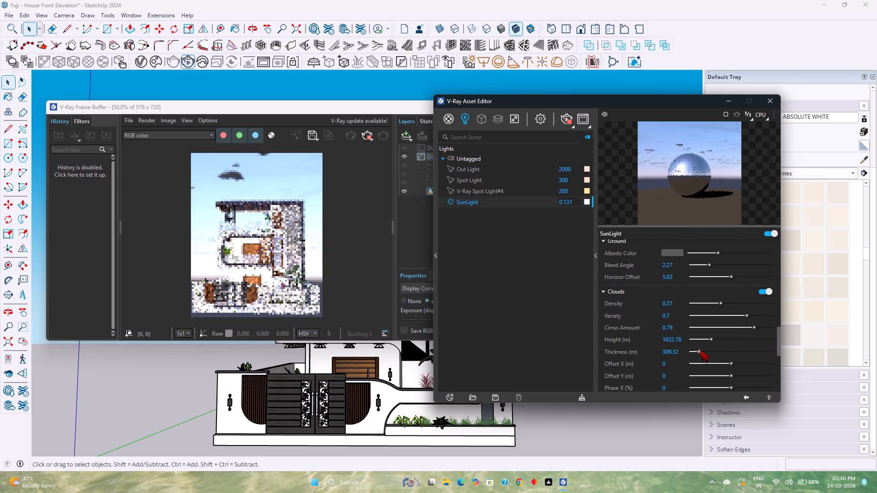
drag(720, 301, 732, 305)
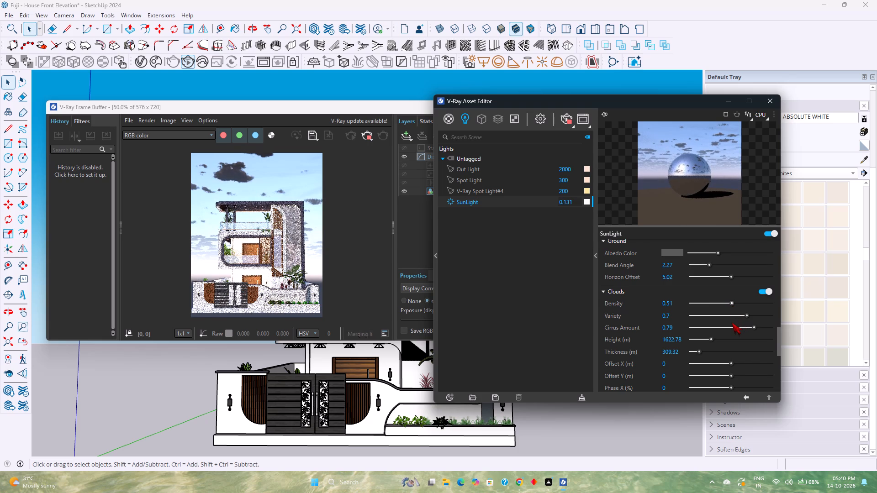
Lower the SunLight cloud variety to about 0.13 and the cirrus amount to about 0.06.
drag(745, 317, 713, 320)
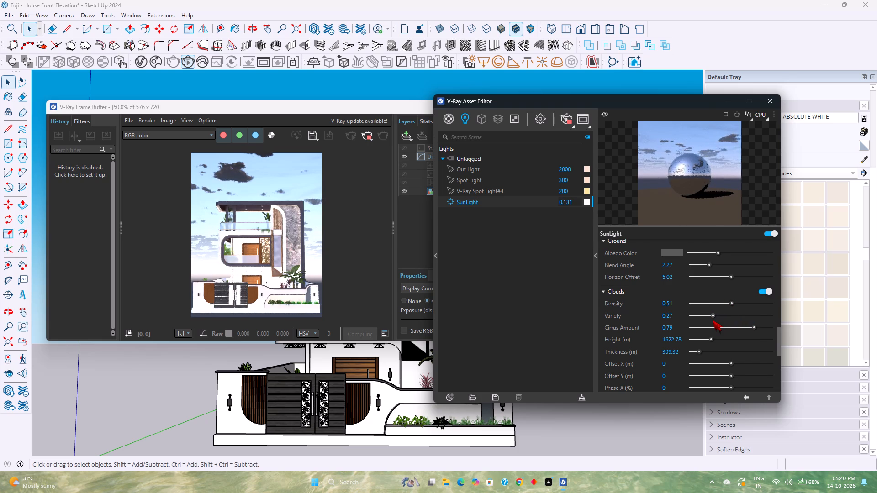
drag(713, 320, 708, 322)
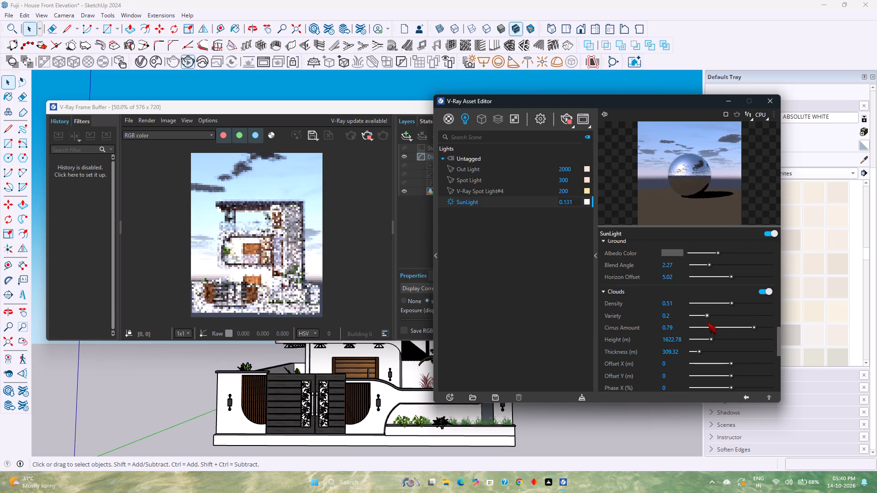
drag(708, 322, 702, 328)
drag(725, 328, 696, 328)
double_click(711, 306)
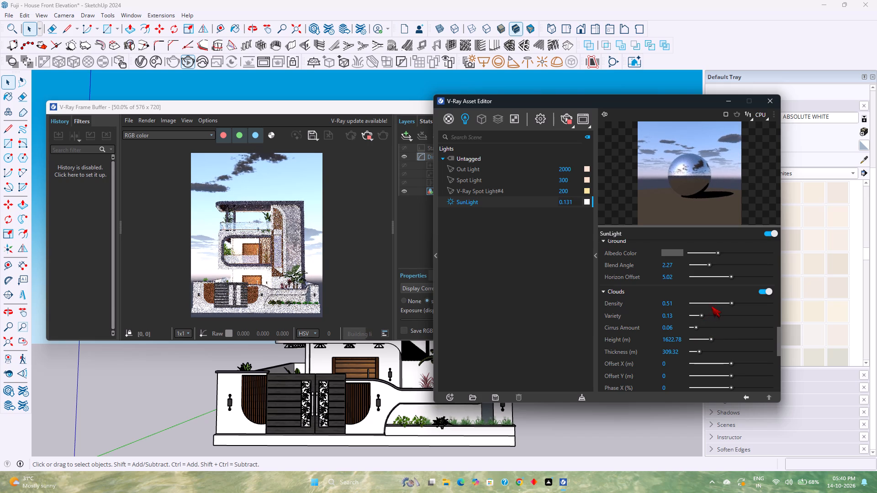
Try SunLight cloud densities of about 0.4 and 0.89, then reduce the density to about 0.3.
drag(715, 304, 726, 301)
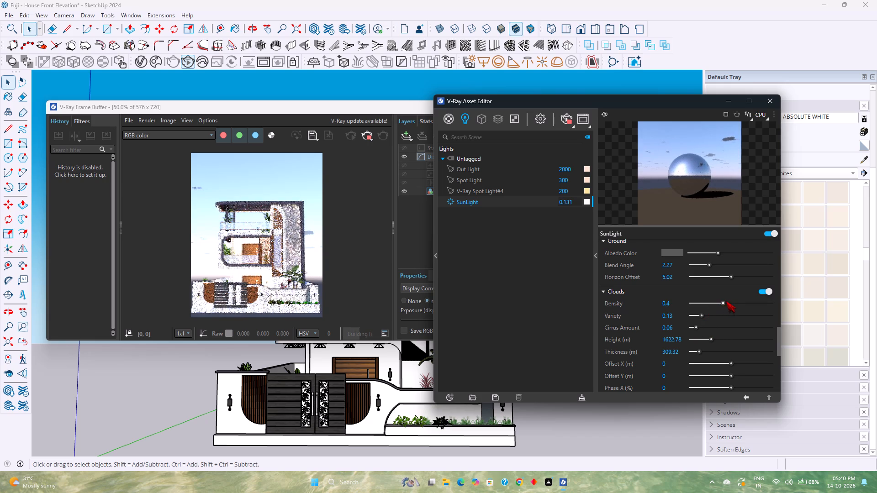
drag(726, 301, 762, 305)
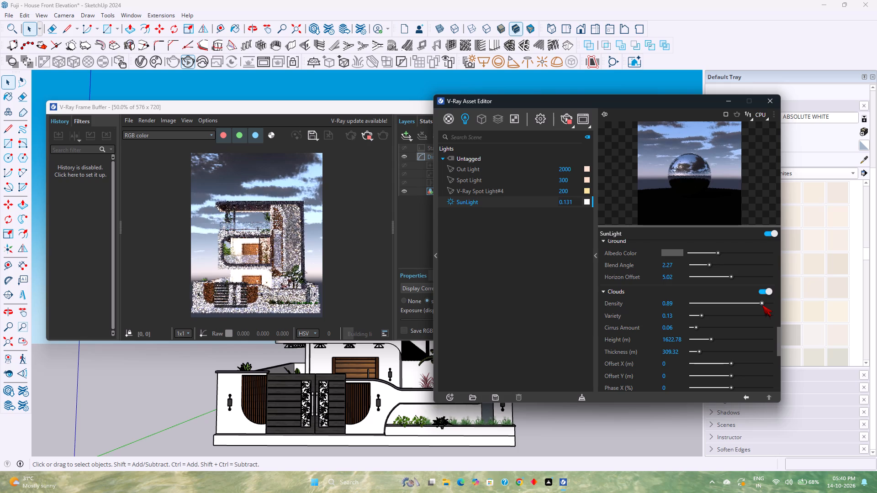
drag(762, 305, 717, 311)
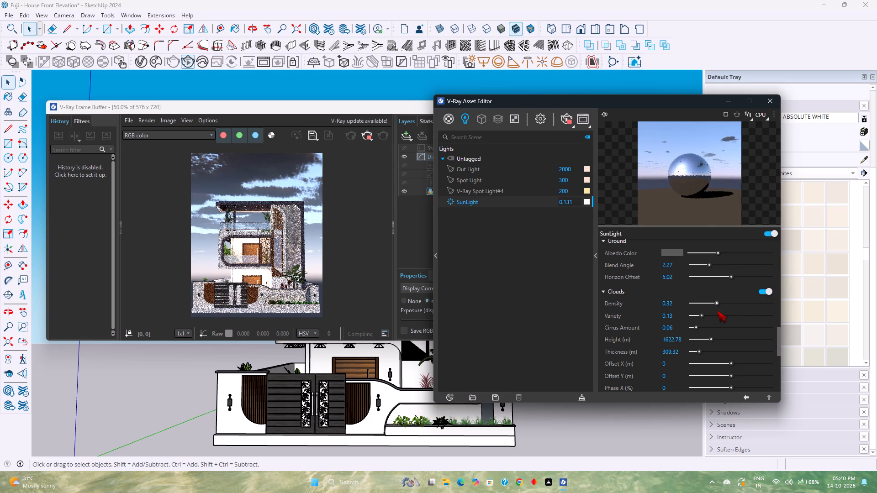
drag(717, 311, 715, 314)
Lower the SunLight cloud height to about 1209.06 m.
click(702, 336)
click(701, 338)
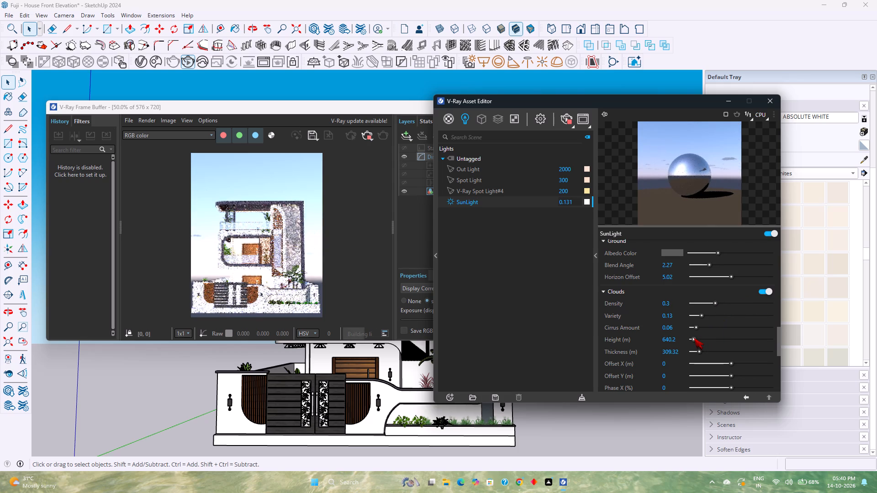
Check the other SunLight parameters and set the cloud density to about 0.39.
scroll(729, 317, up, 3)
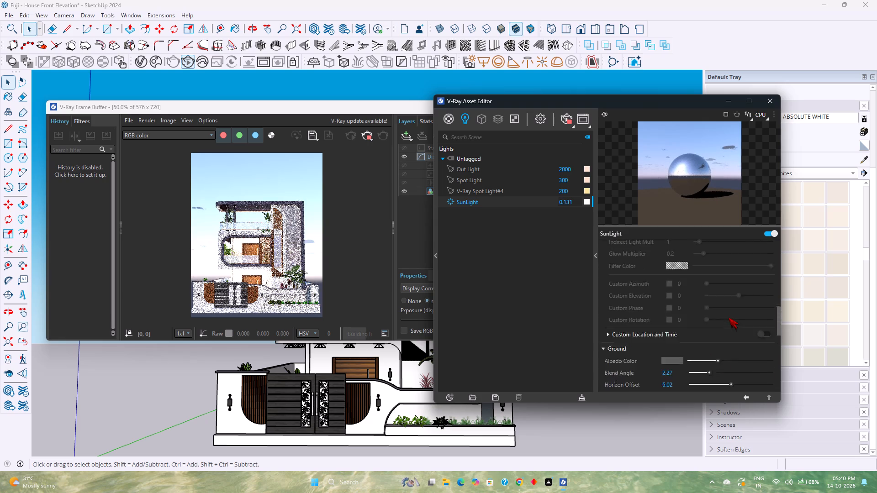
scroll(729, 317, up, 11)
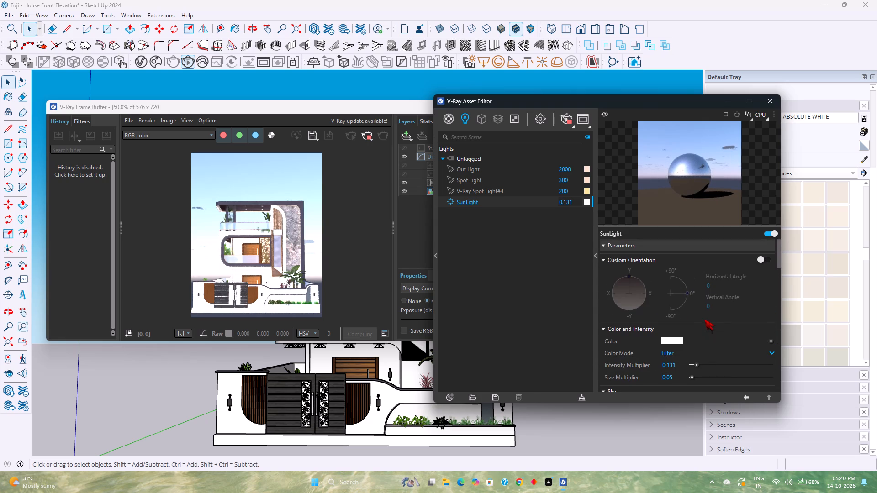
scroll(704, 319, up, 2)
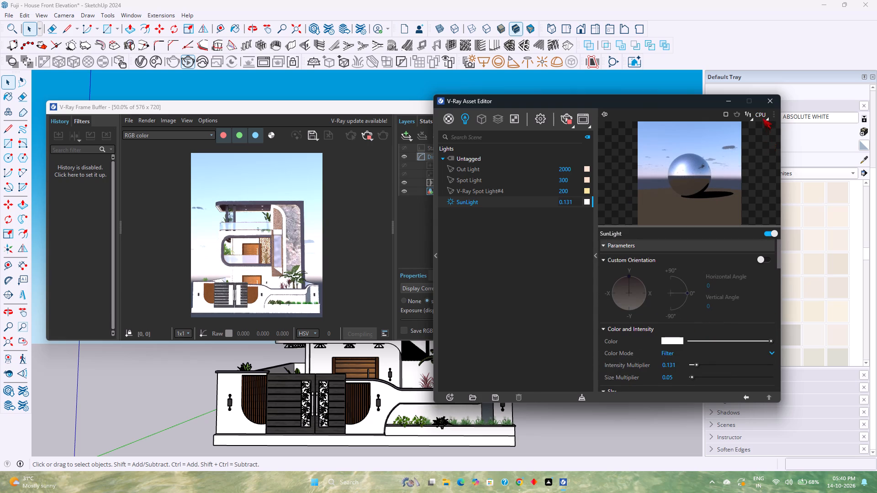
scroll(731, 251, down, 2)
scroll(742, 300, down, 4)
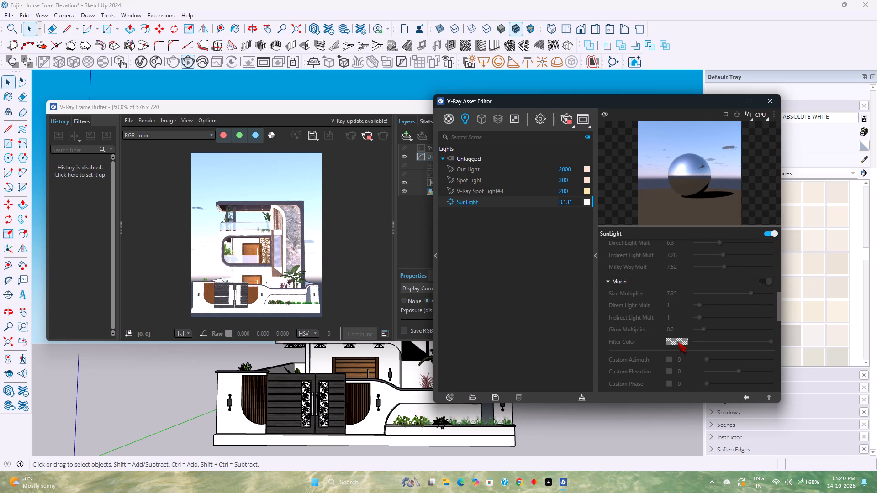
scroll(685, 335, down, 3)
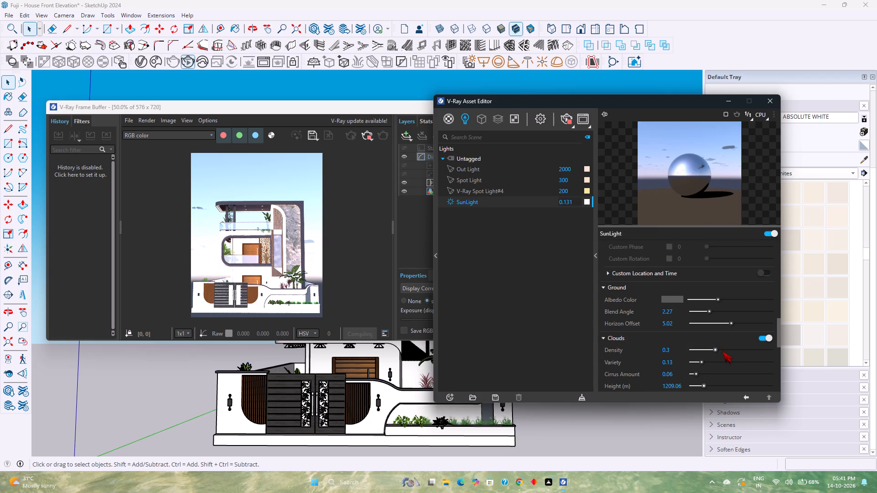
click(723, 351)
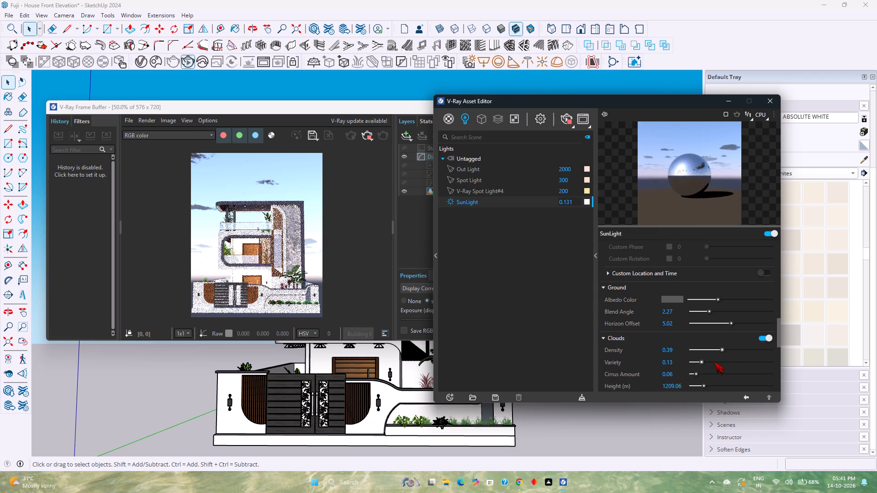
Try SunLight cloud variety values of about 0.19 and 0.04, then set the variety to 0.
click(703, 362)
click(703, 362)
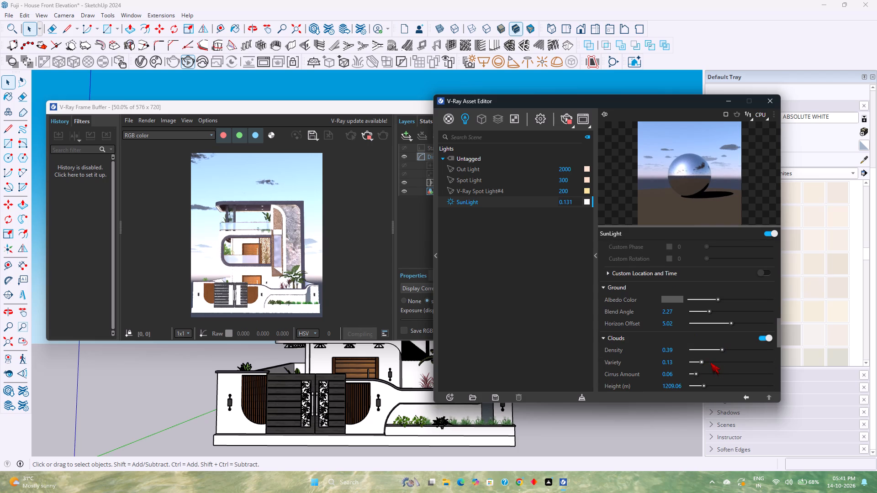
click(703, 362)
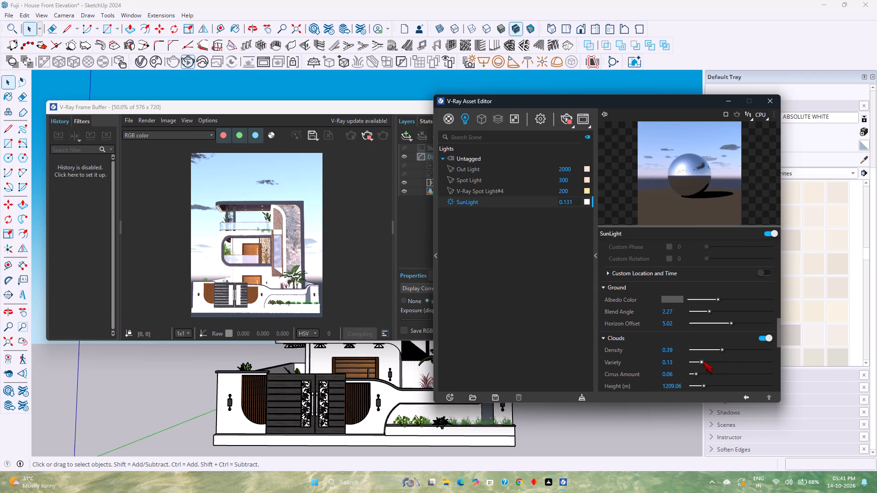
click(707, 364)
click(707, 362)
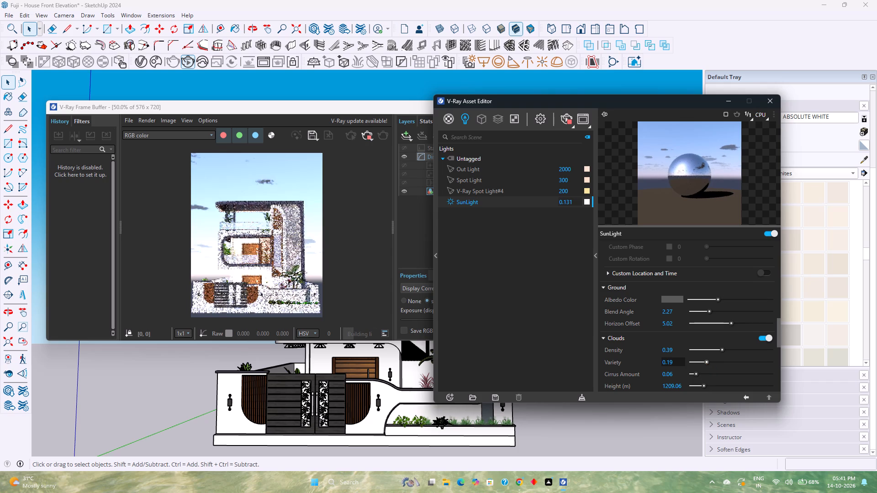
click(694, 363)
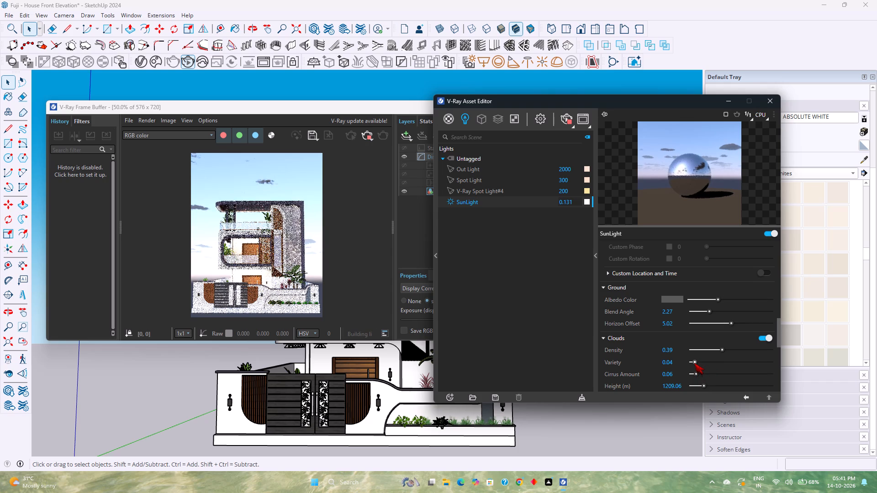
click(692, 362)
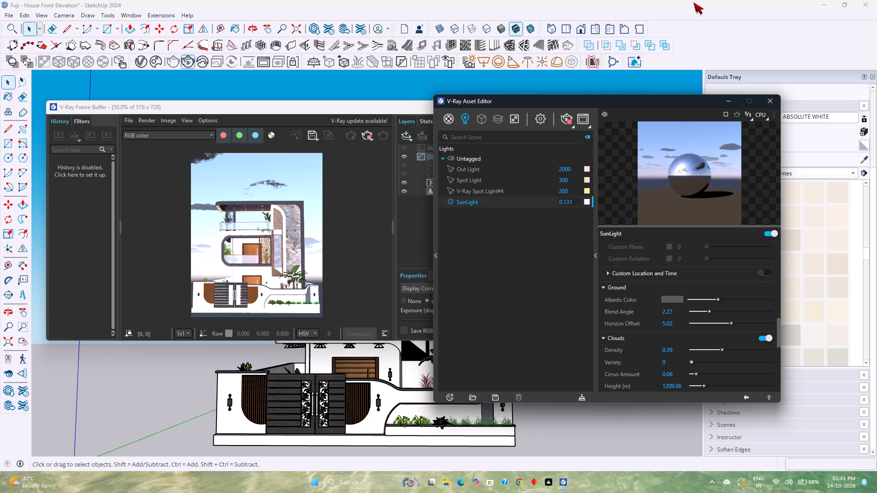
Put away the V-Ray Asset Editor and the Frame Buffer to clear the view of the house model.
click(722, 103)
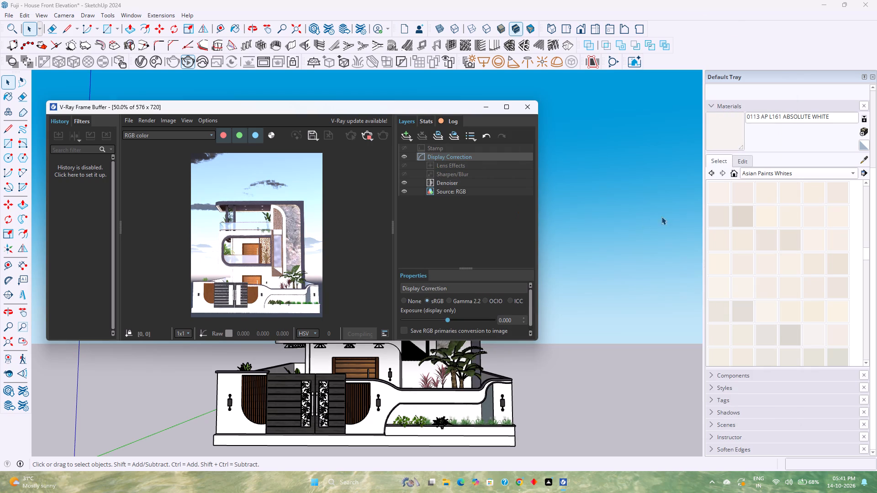
scroll(738, 217, down, 4)
scroll(751, 395, down, 5)
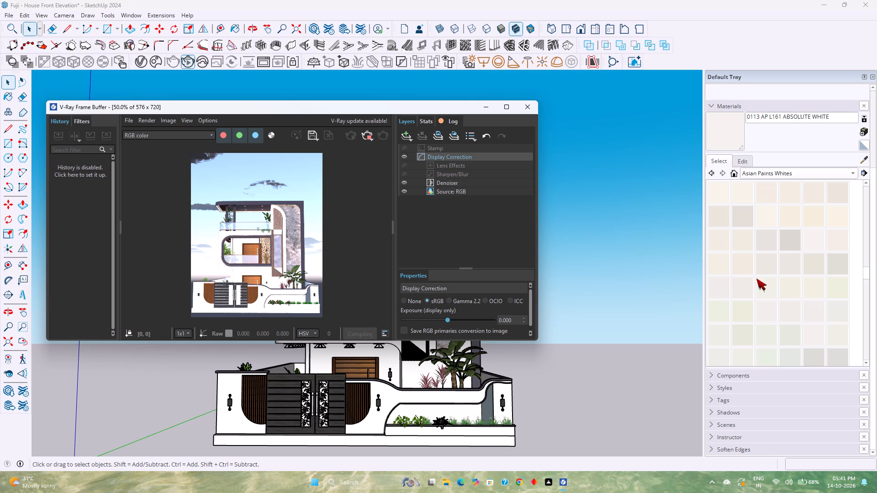
click(485, 108)
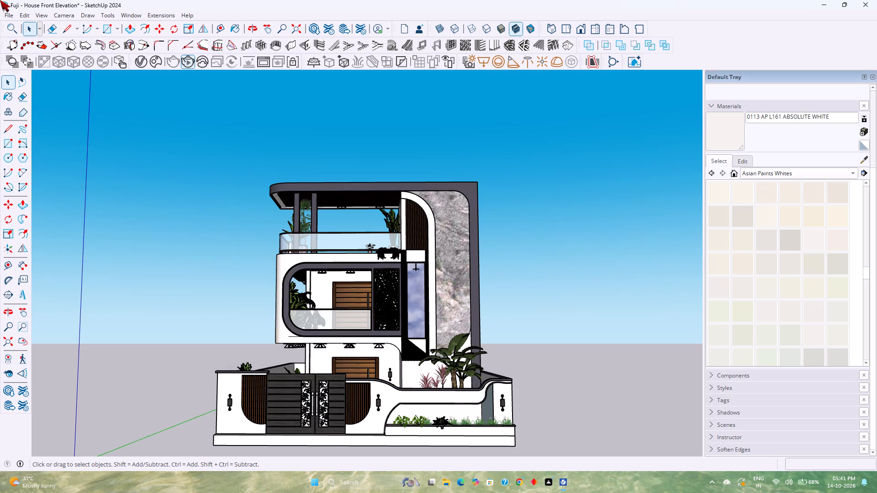
Open the Chaos Cosmos Browser, switch to the online library and show the HDRIs category.
click(154, 68)
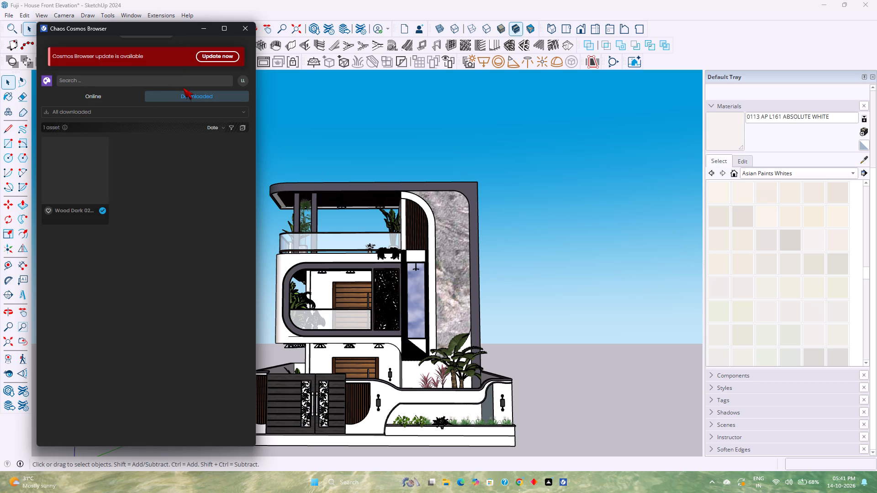
click(103, 97)
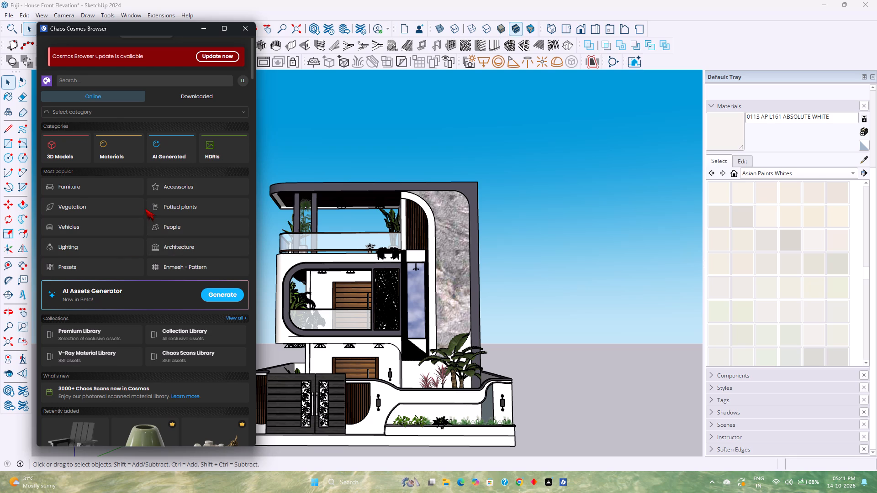
scroll(145, 209, down, 4)
scroll(145, 209, up, 4)
scroll(145, 209, down, 1)
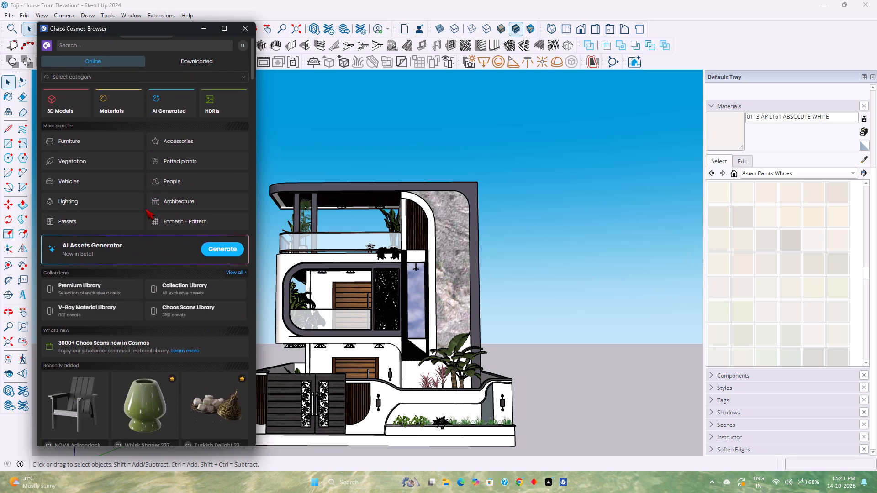
scroll(145, 209, down, 10)
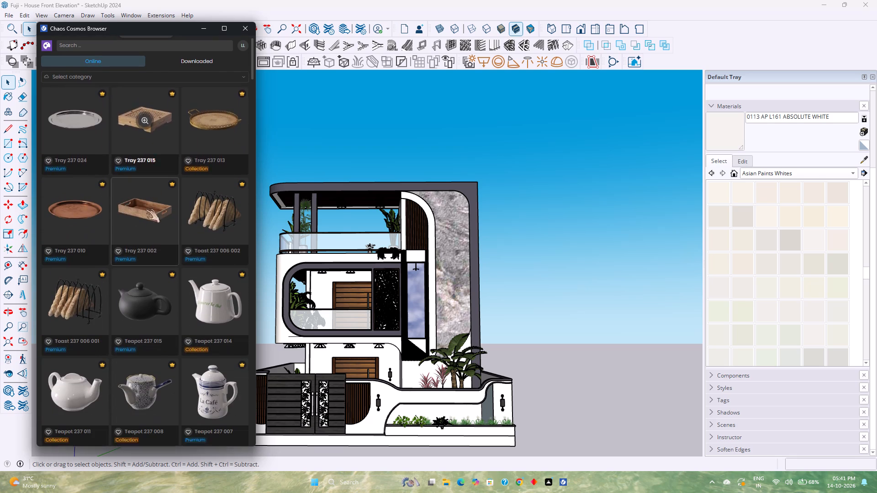
scroll(145, 209, up, 11)
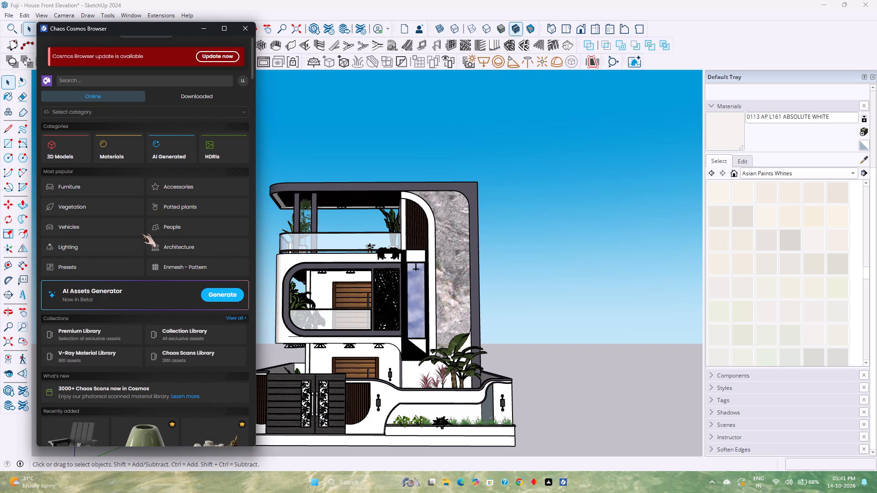
scroll(137, 226, up, 2)
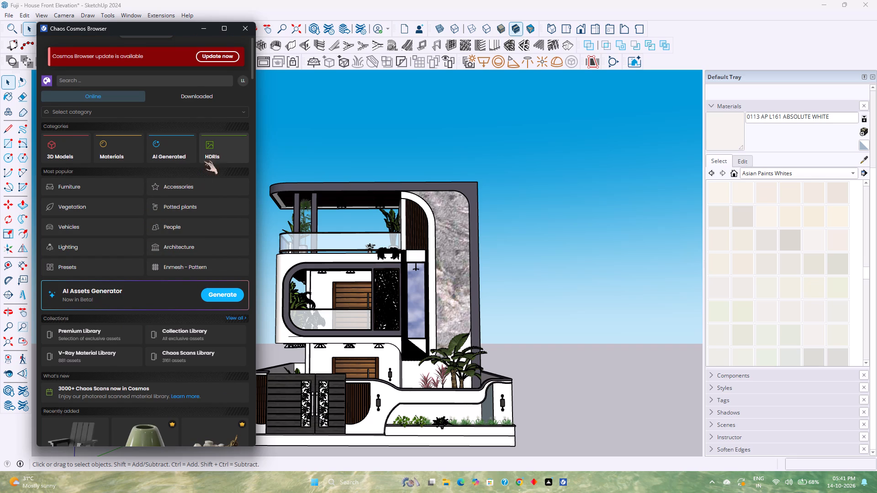
click(210, 153)
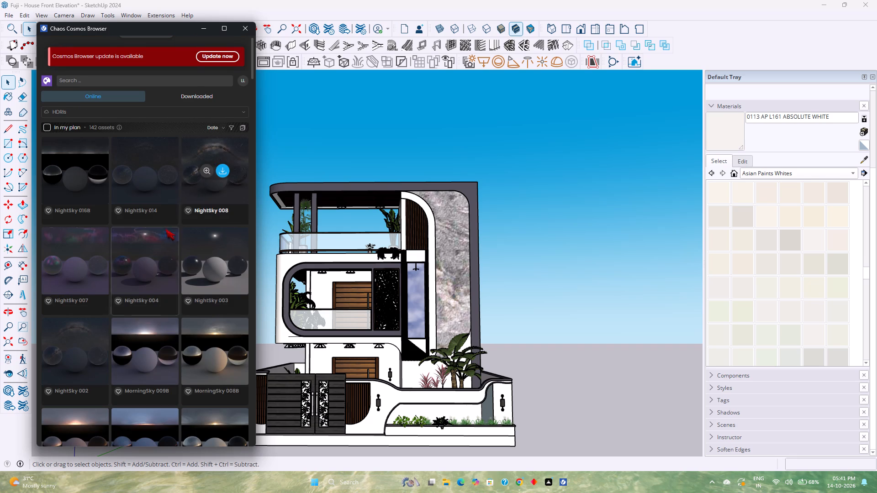
Browse the full list of Cosmos HDRIs, examining the night, studio, sunset, sun and day skies for a suitable environment.
scroll(158, 223, down, 11)
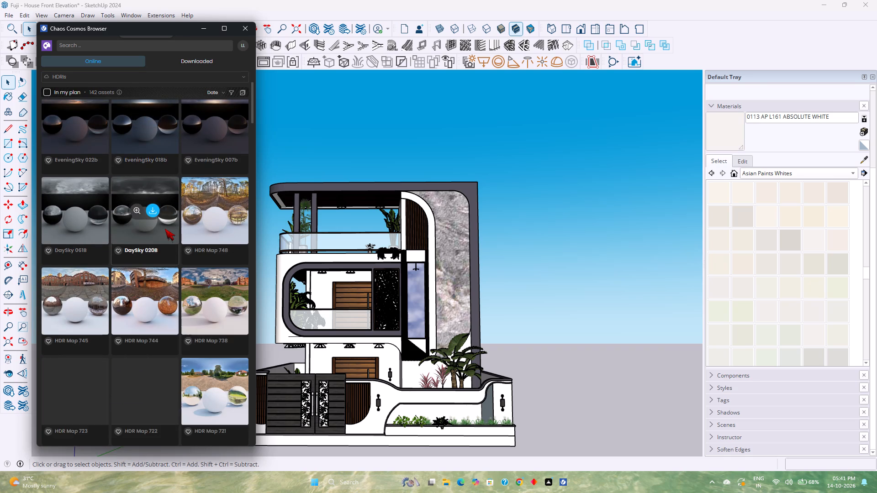
scroll(165, 229, down, 2)
scroll(177, 264, down, 3)
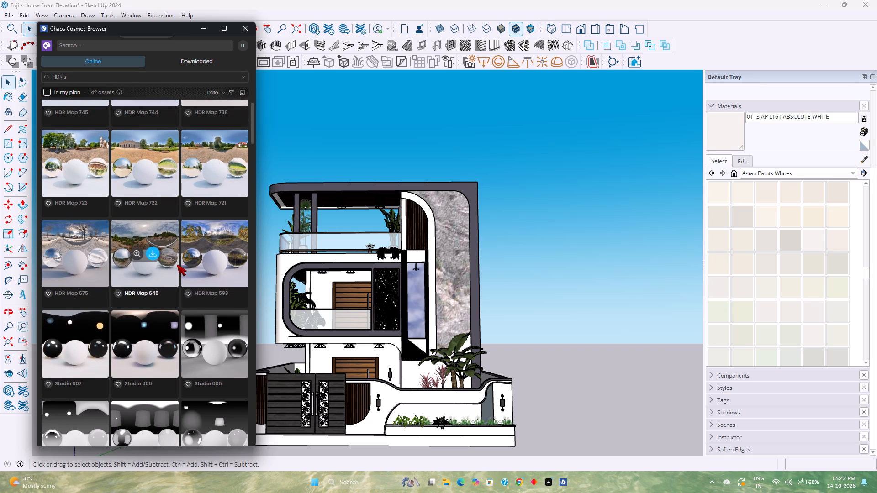
scroll(177, 264, down, 3)
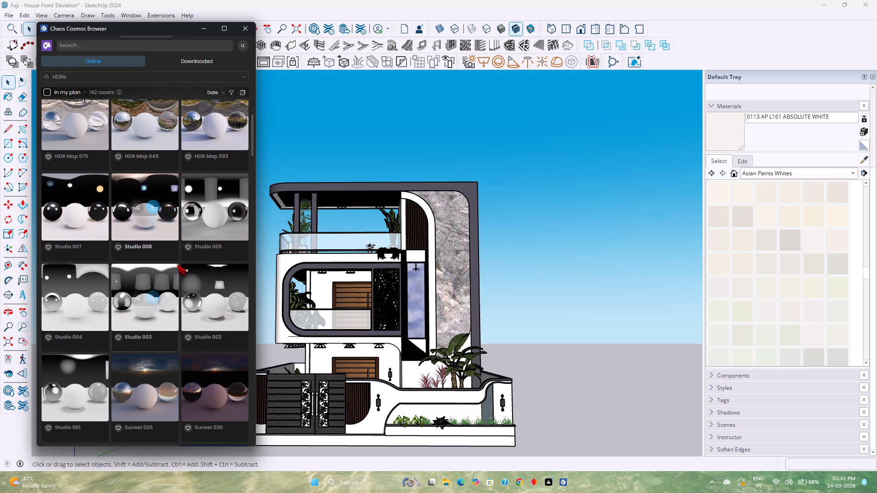
scroll(177, 264, down, 6)
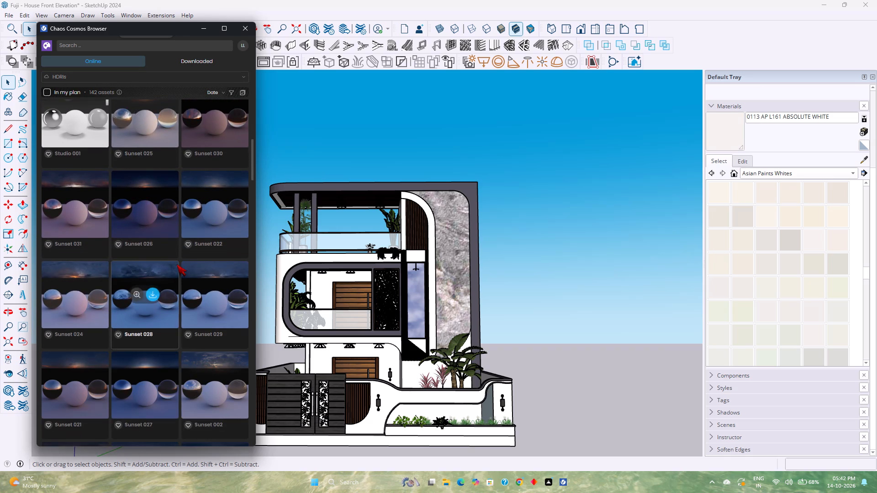
scroll(177, 264, down, 11)
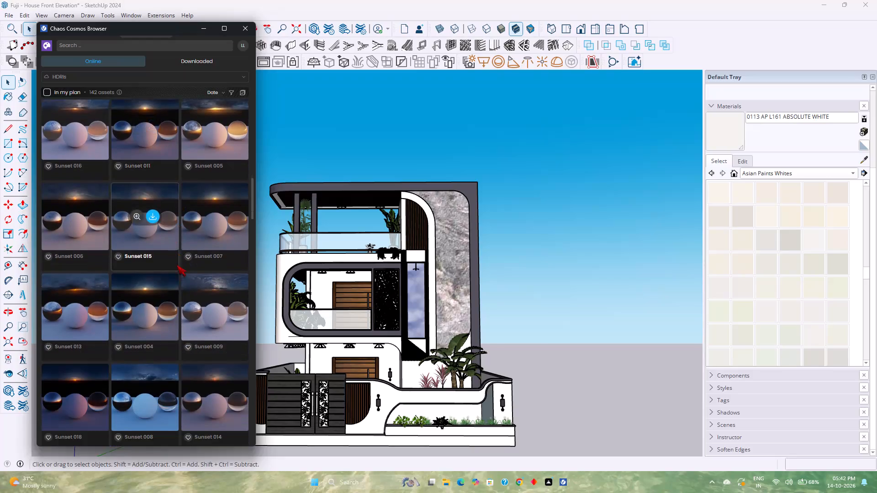
scroll(177, 265, down, 11)
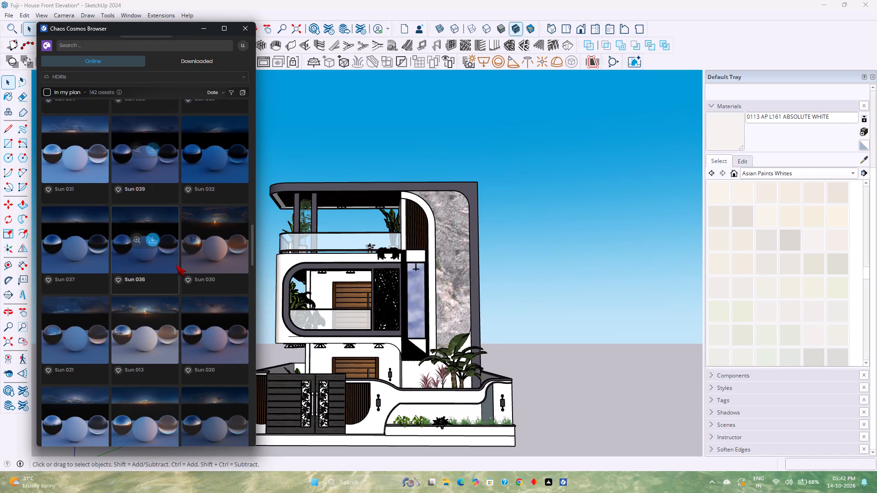
scroll(176, 265, down, 12)
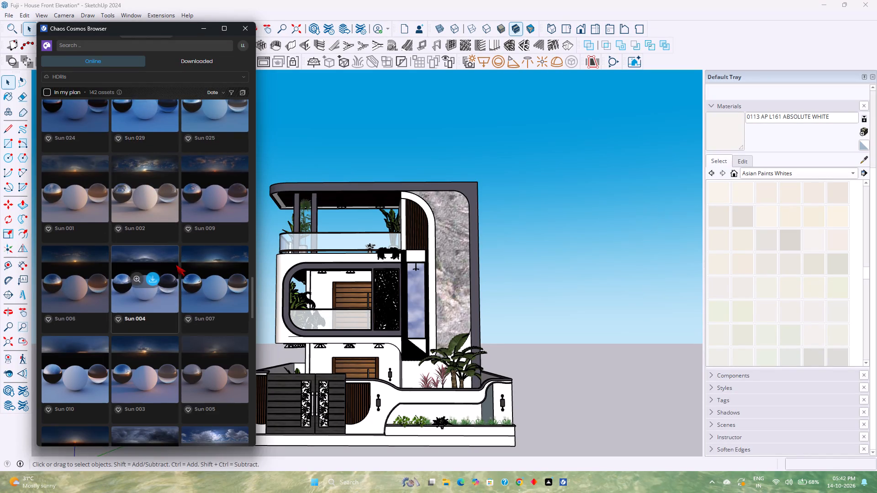
scroll(176, 265, down, 10)
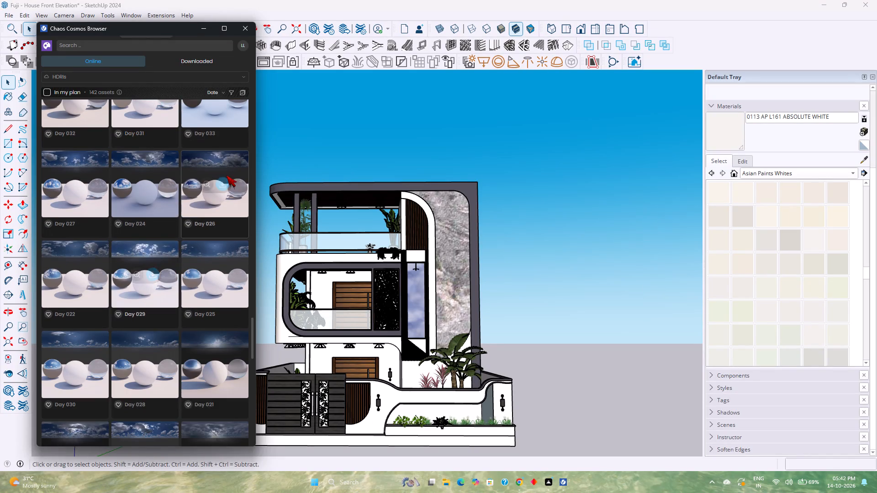
scroll(169, 301, down, 15)
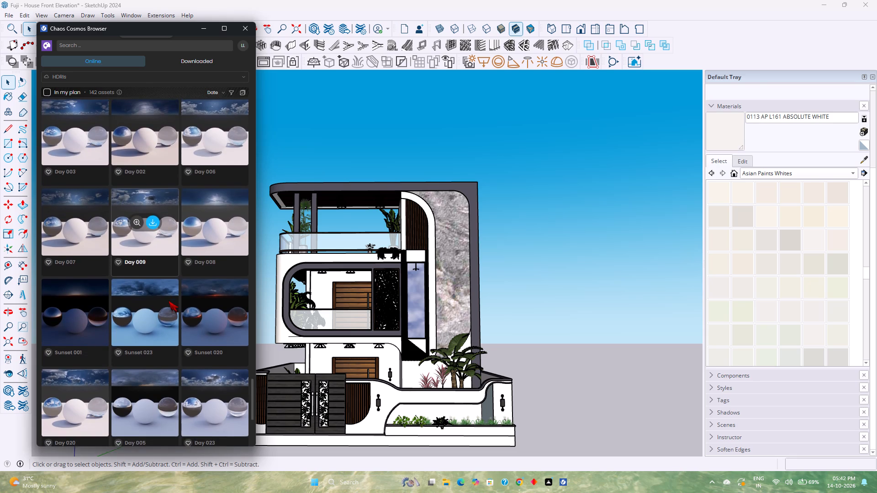
scroll(169, 301, down, 4)
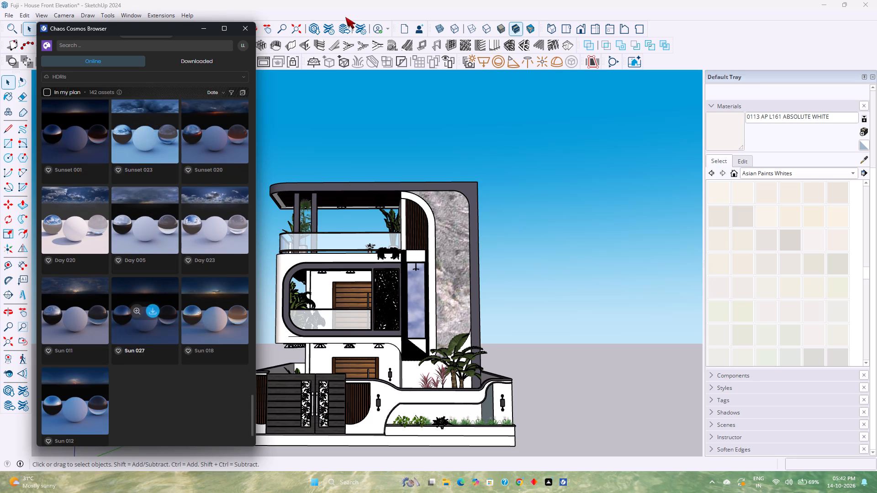
Look back through the online HDRI list, from the sun and day skies up to the HDR Map environments.
click(209, 89)
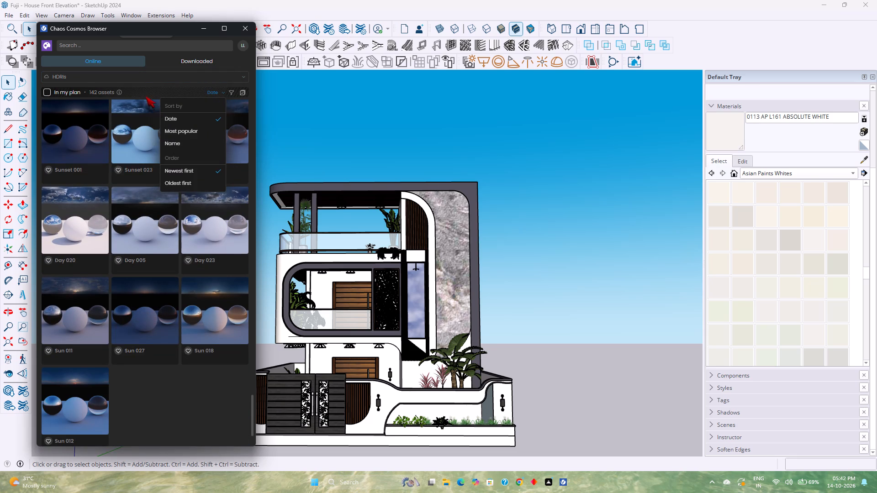
click(142, 92)
scroll(150, 262, down, 5)
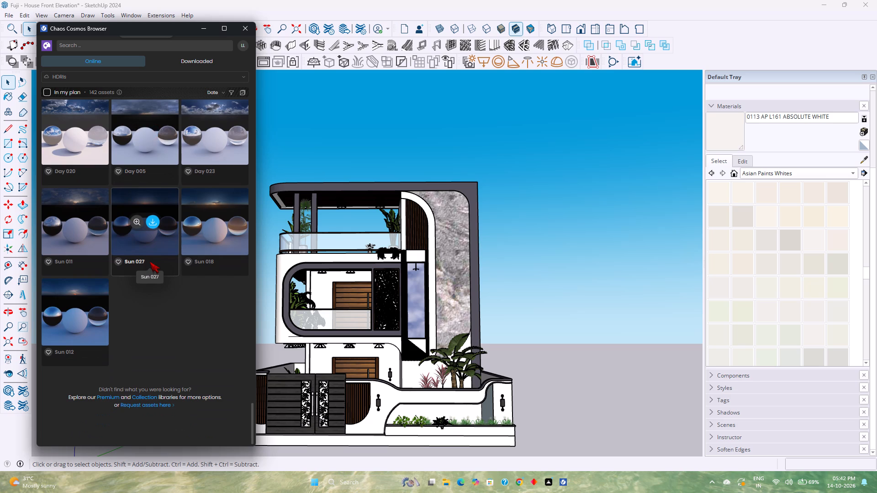
scroll(152, 289, up, 11)
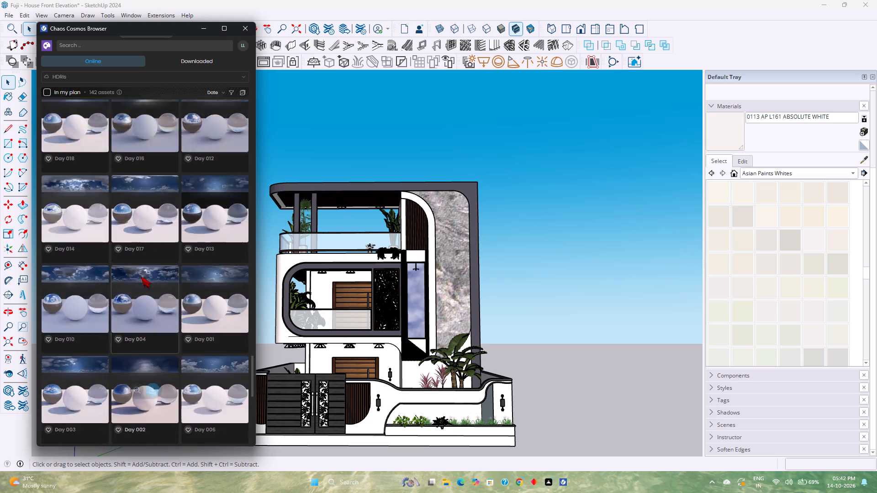
scroll(141, 277, up, 19)
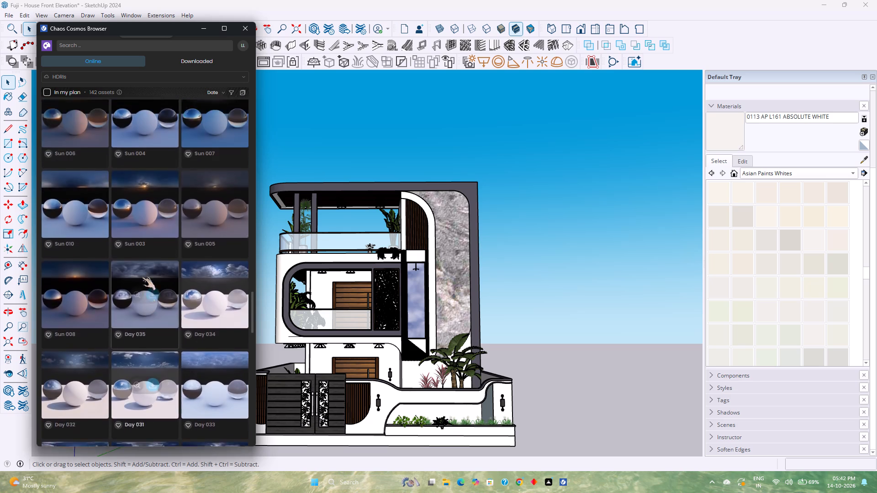
scroll(141, 277, up, 20)
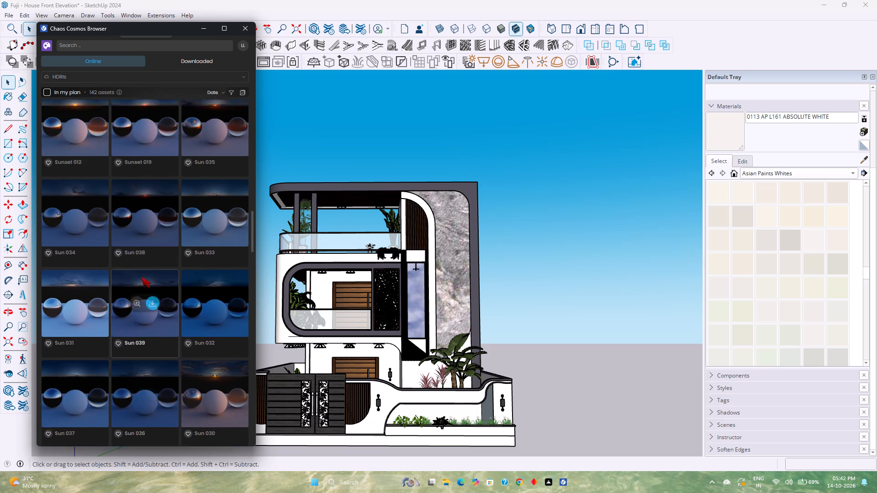
scroll(141, 277, up, 3)
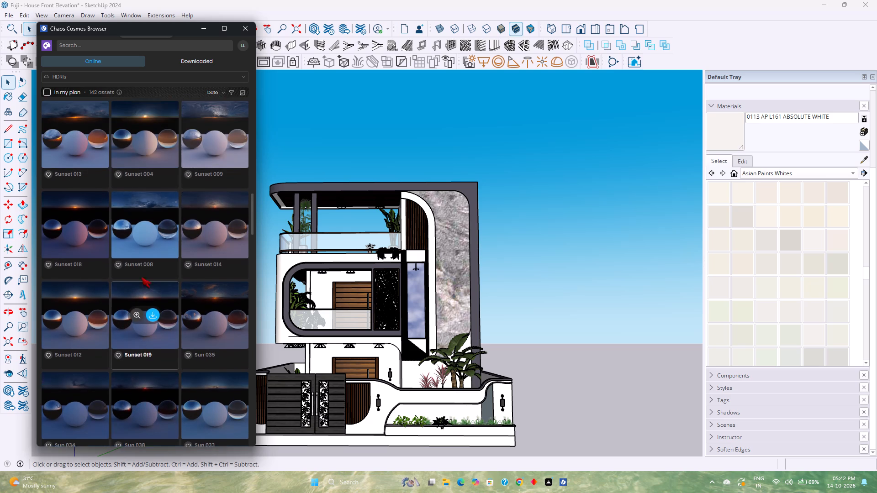
scroll(141, 277, up, 10)
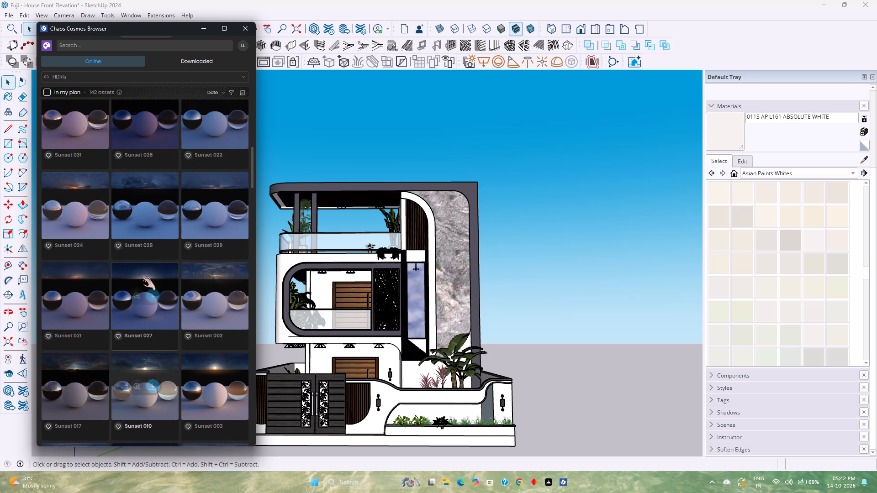
scroll(141, 277, up, 8)
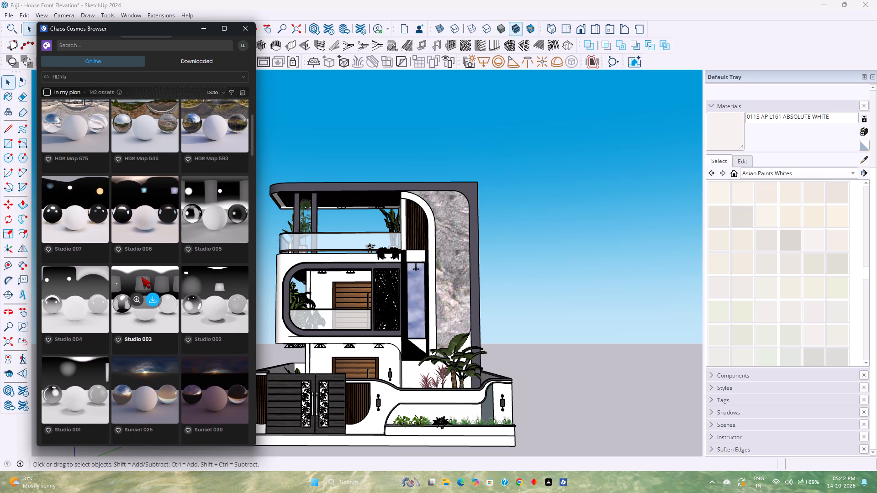
scroll(141, 277, up, 4)
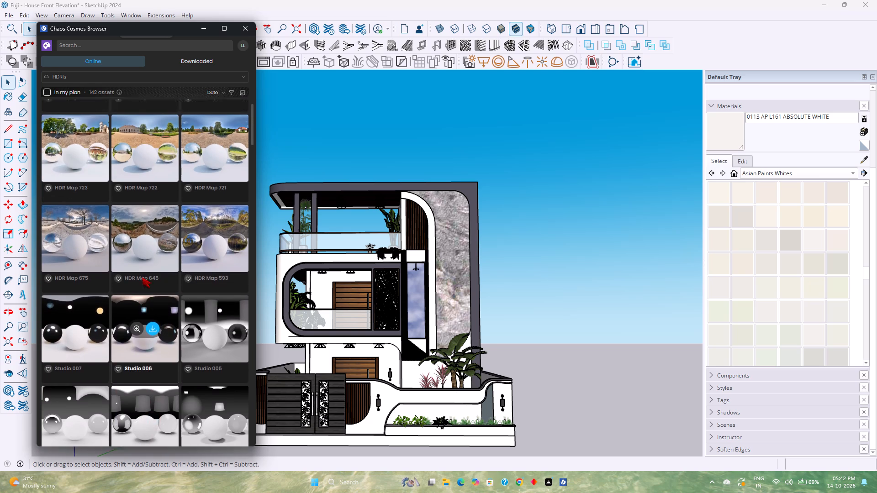
scroll(141, 277, up, 1)
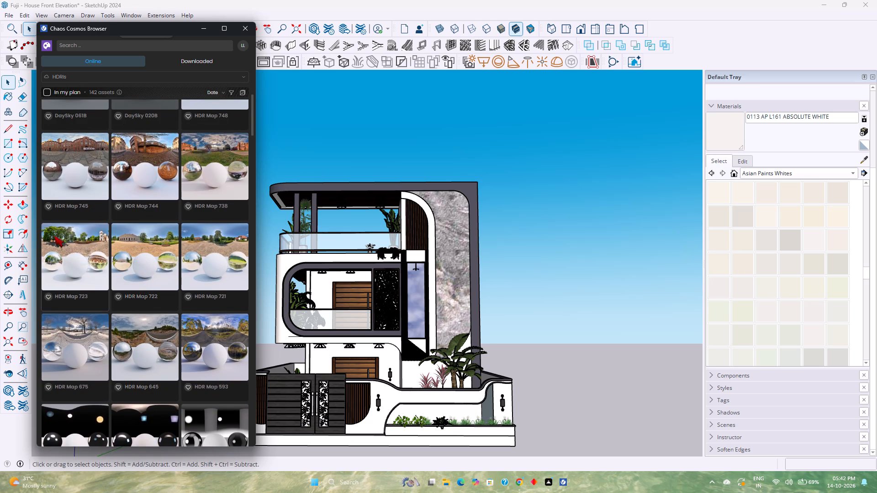
scroll(67, 230, up, 2)
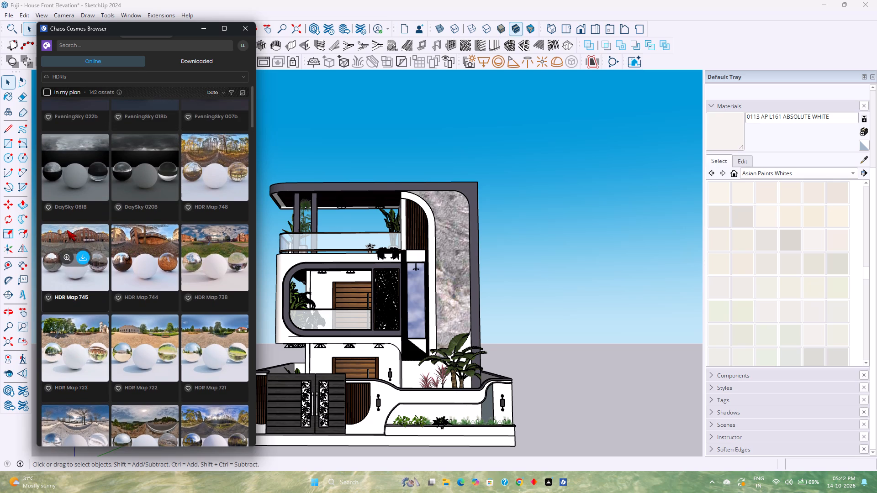
Download the HDR Map 723 environment from the online Cosmos library.
scroll(67, 230, down, 3)
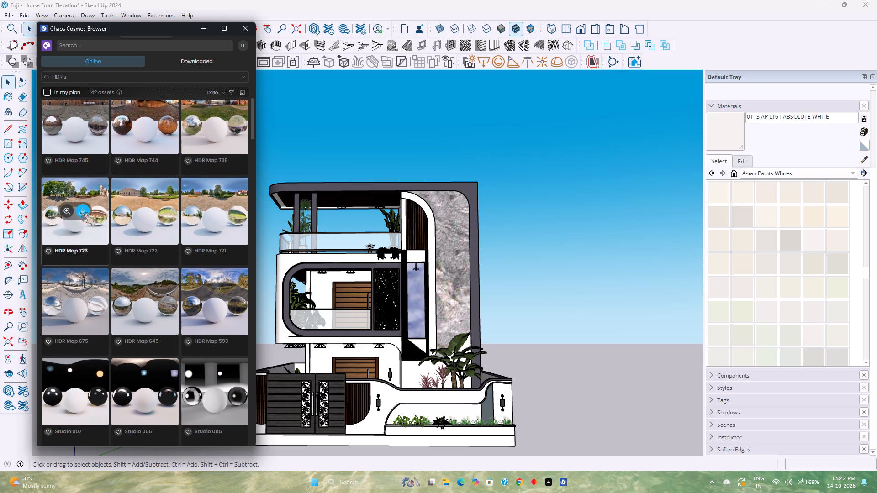
click(82, 211)
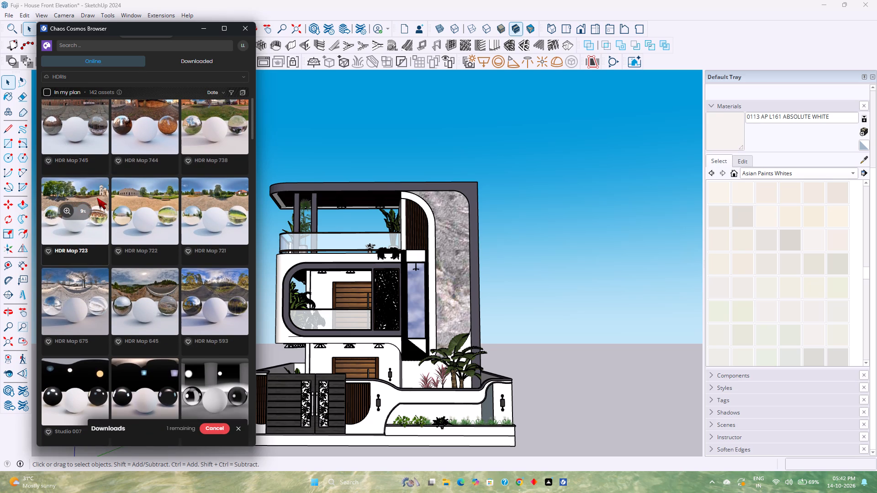
Show the downloaded HDRIs and move the Cosmos Browser clear of the V-Ray tools.
click(199, 57)
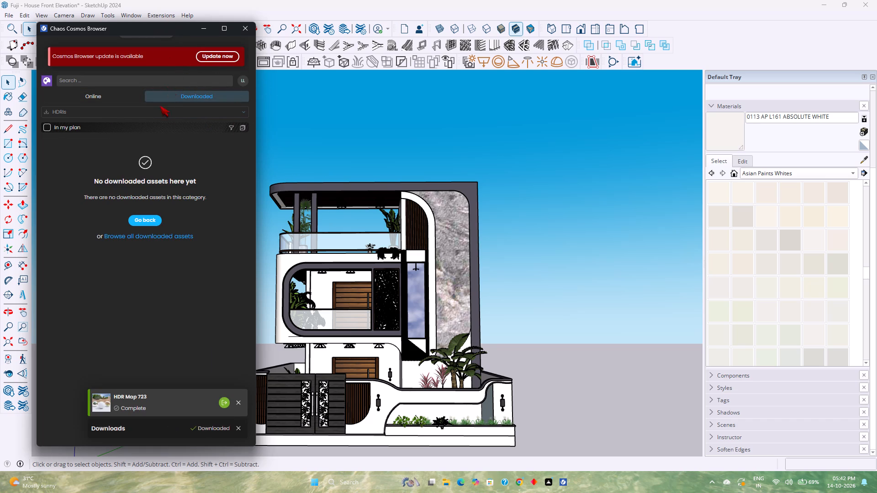
click(95, 94)
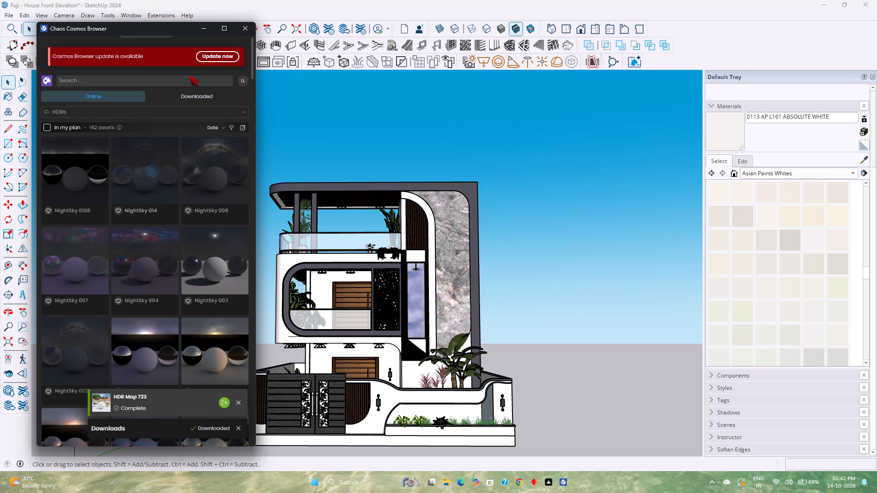
click(192, 95)
drag(145, 30, 137, 41)
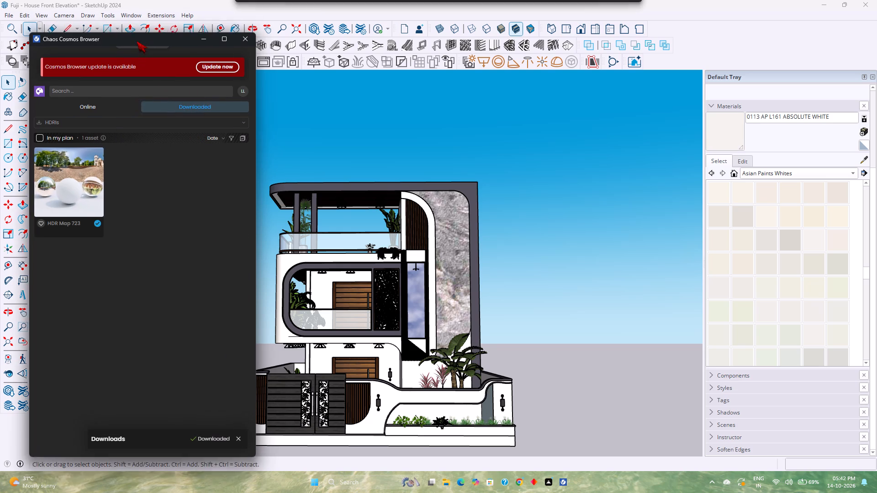
drag(137, 41, 134, 72)
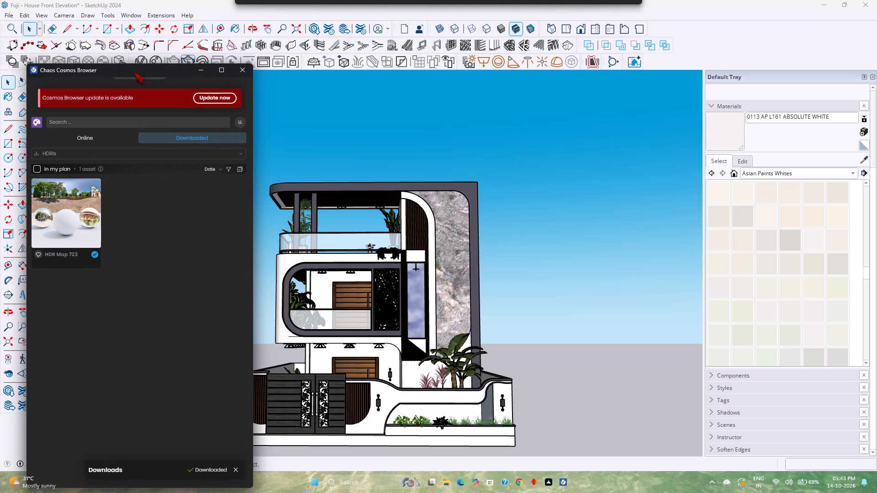
Reopen the V-Ray Asset Editor and look through the SunLight parameters from orientation and sky to clouds.
click(140, 59)
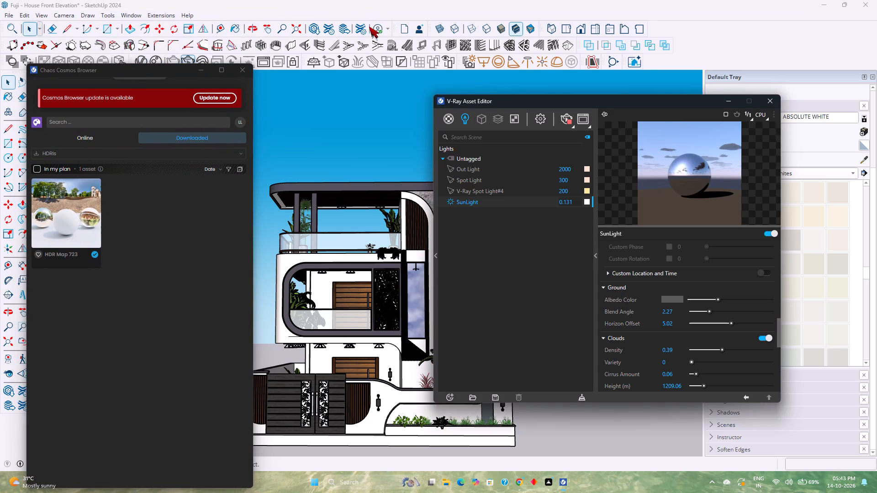
scroll(703, 277, up, 3)
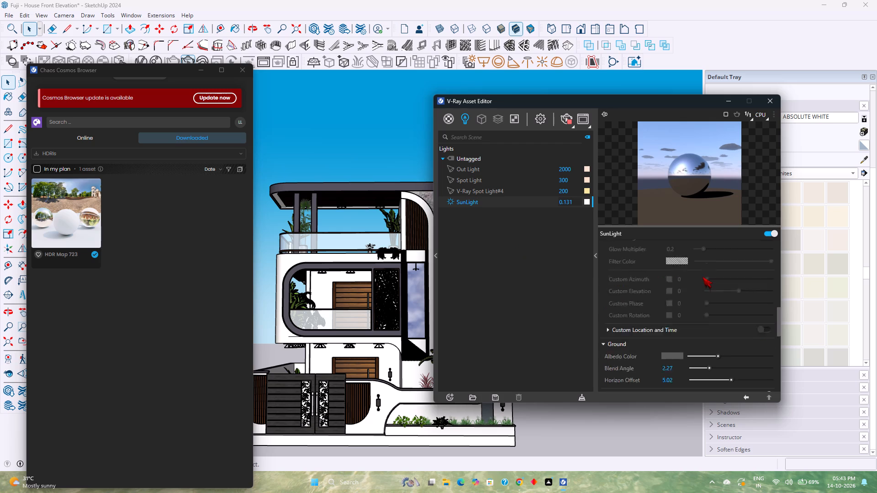
scroll(703, 277, up, 10)
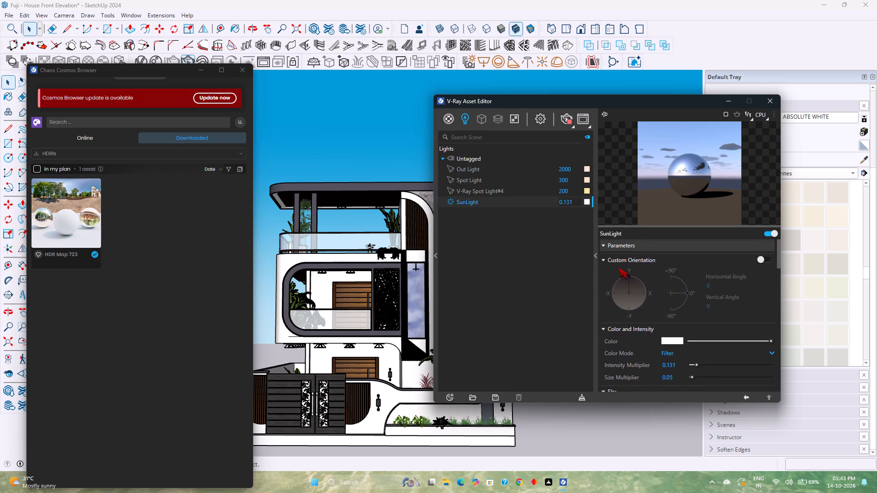
scroll(676, 290, down, 2)
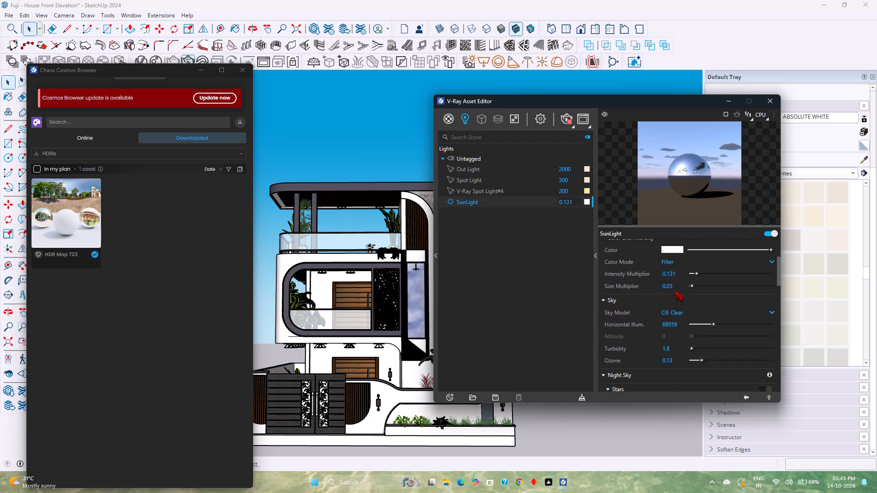
scroll(674, 290, down, 7)
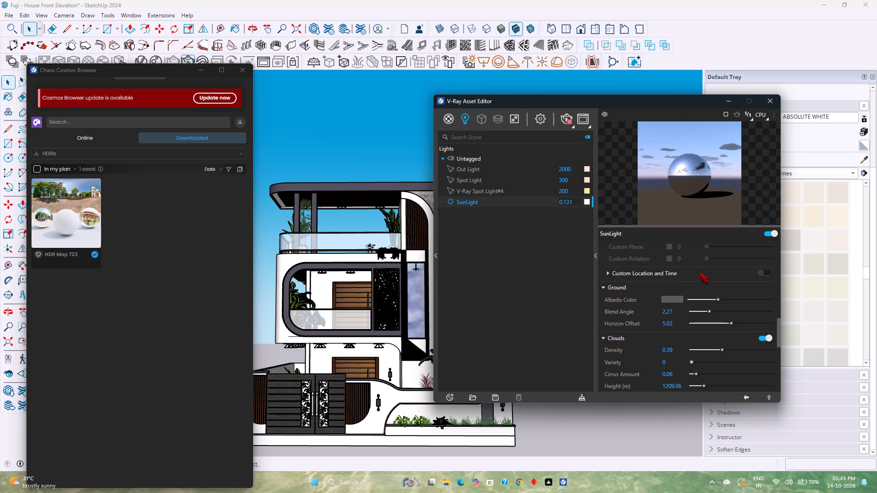
Expand the SunLight's Custom Location and Time settings and try to enable them.
click(674, 272)
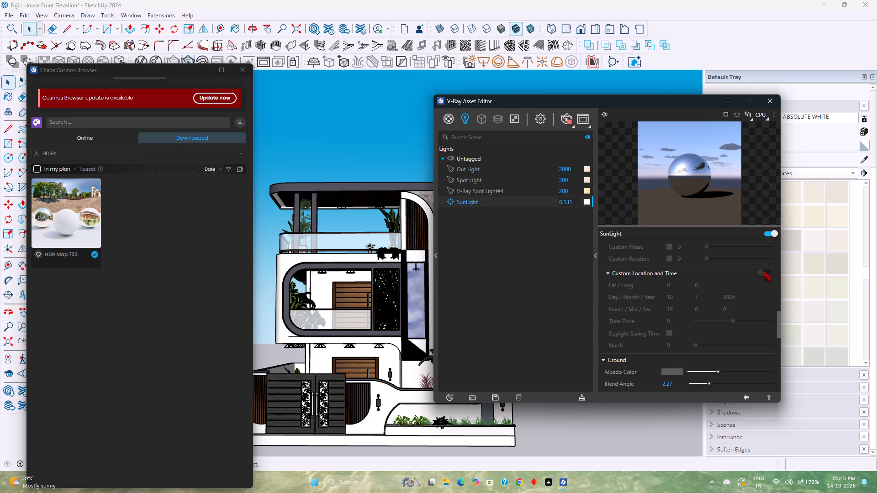
click(762, 271)
click(651, 274)
click(651, 274)
Set the SunLight's sky model to PRG Clear Sky.
scroll(651, 274, up, 10)
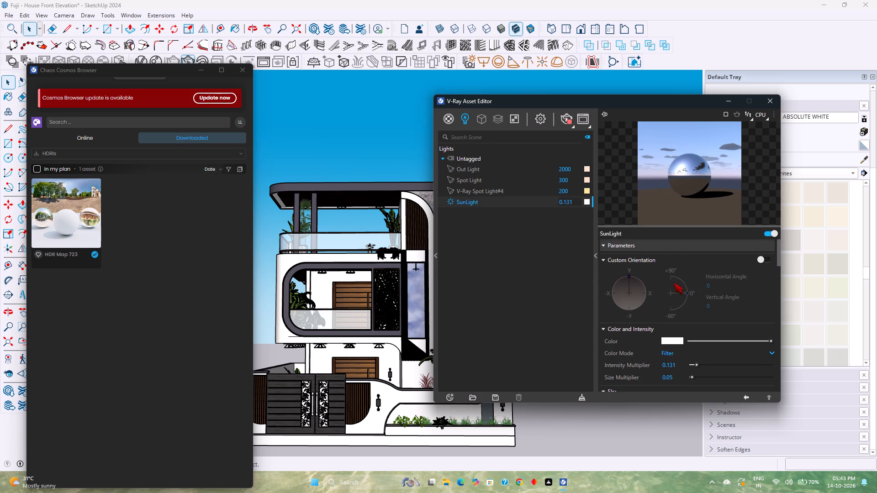
scroll(717, 350, down, 1)
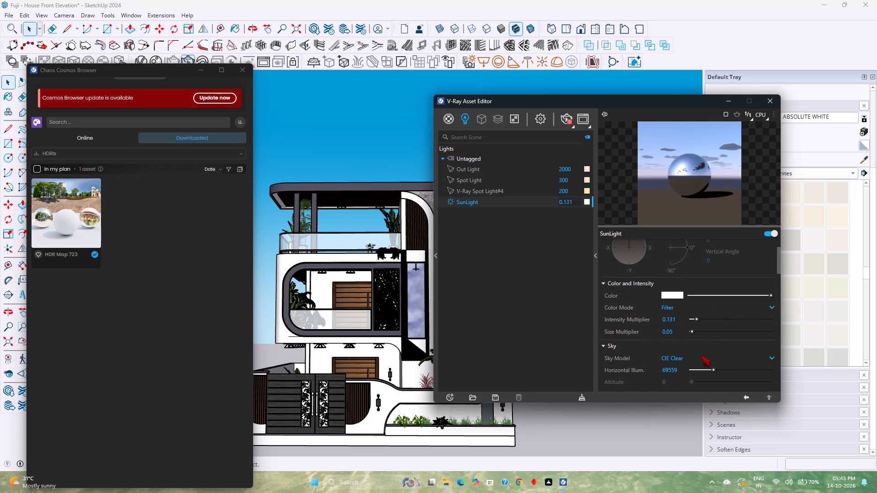
click(701, 355)
click(685, 345)
Enable Custom Location and Time in the SunLight's night sky settings.
scroll(655, 311, down, 2)
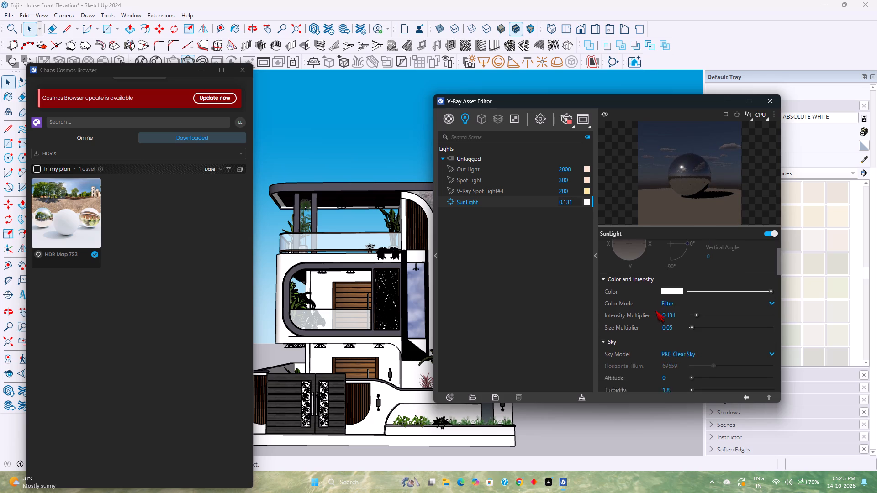
scroll(655, 311, down, 5)
click(758, 319)
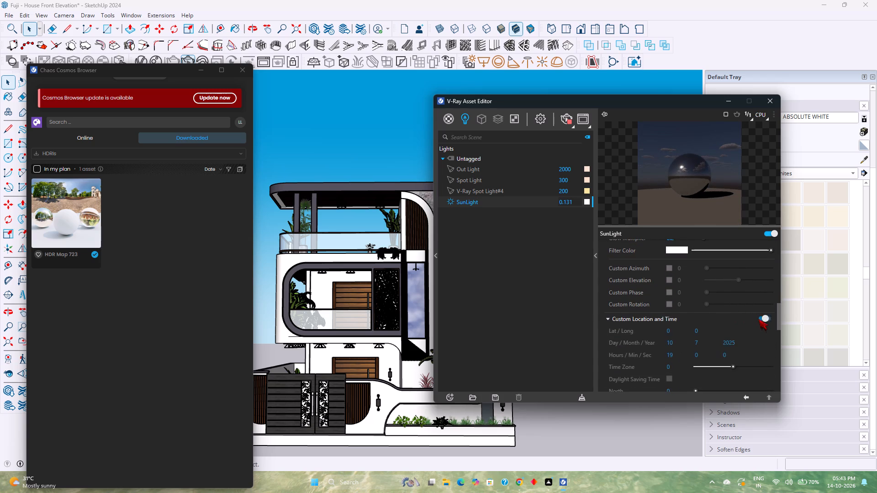
Set the SunLight's custom time to 8 hours and 40 minutes.
double_click(678, 353)
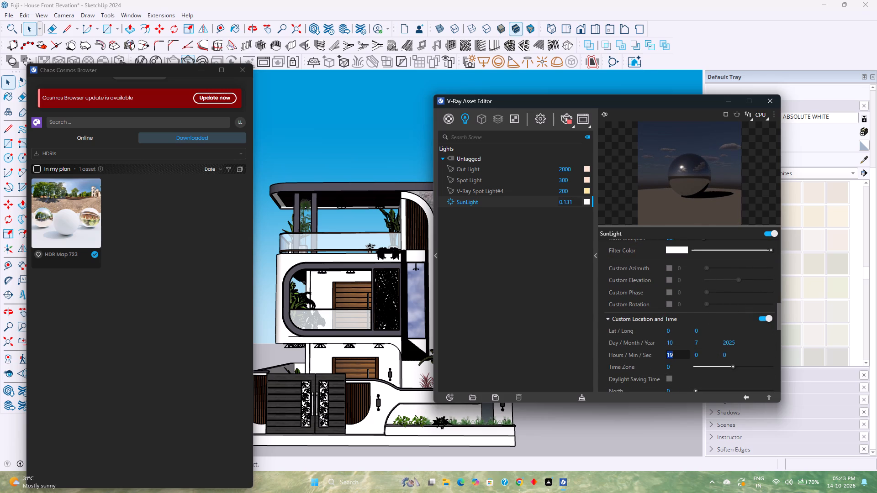
text(0.)
key(8)
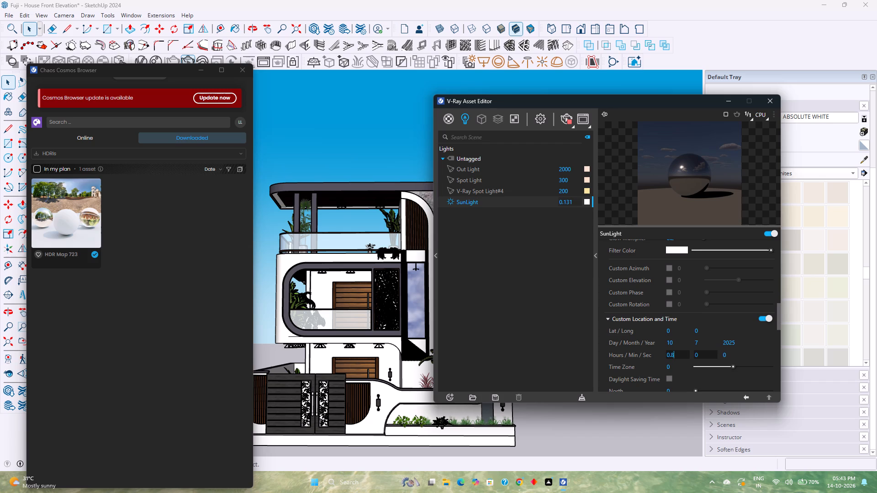
click(707, 357)
click(671, 355)
key(BackSpace)
key(8)
click(705, 356)
key(BackSpace)
text(40)
click(730, 356)
Set the seconds of the SunLight's custom time to 52 and turn on Daylight Saving Time.
key(BackSpace)
text(52)
scroll(680, 352, down, 1)
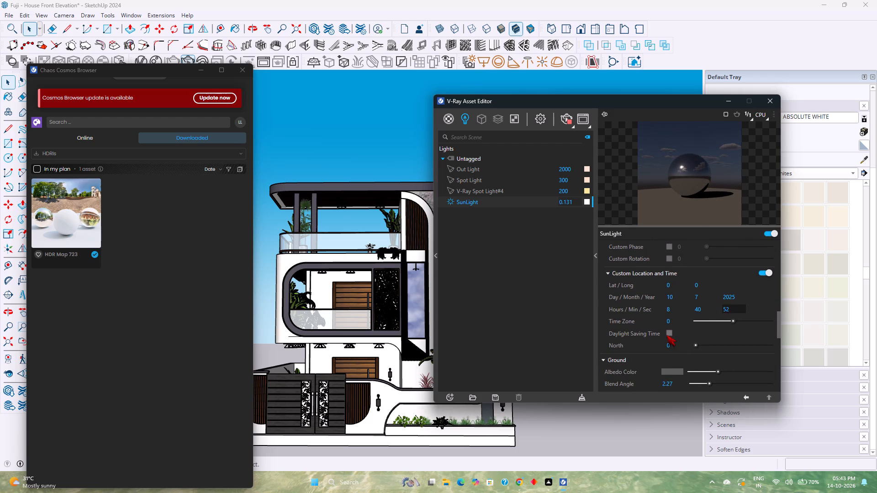
click(669, 332)
Set the North value in the SunLight's Custom Location and Time settings to 25.
drag(694, 343, 706, 343)
drag(706, 343, 707, 343)
double_click(683, 344)
text(25)
key(Return)
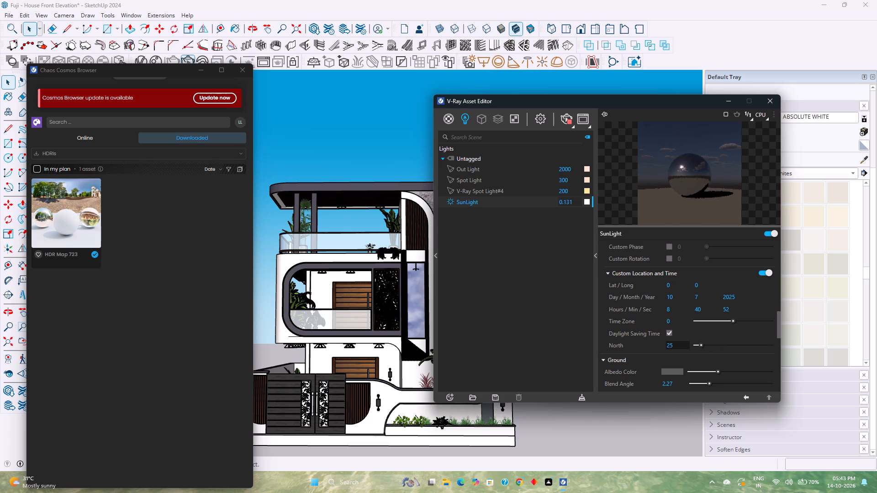
scroll(578, 320, down, 2)
Stop and restart the interactive render, placing the frame buffer so the SunLight settings stay accessible.
click(566, 122)
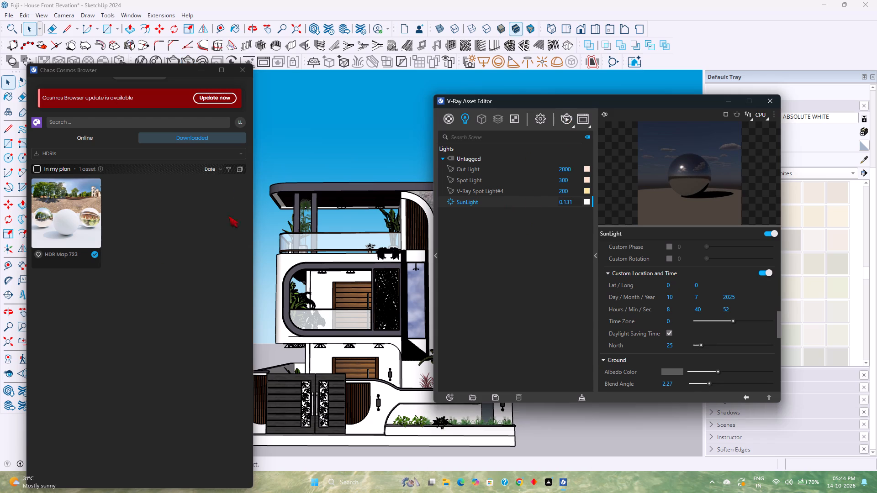
click(193, 55)
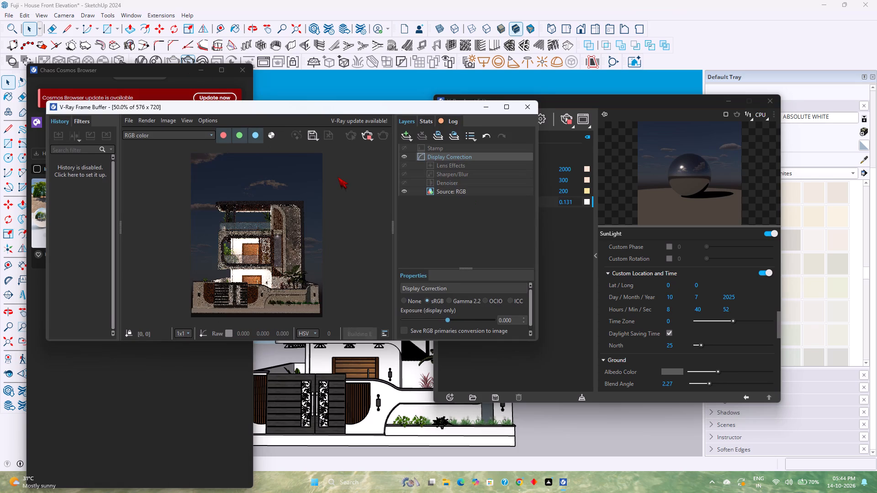
drag(309, 109, 470, 98)
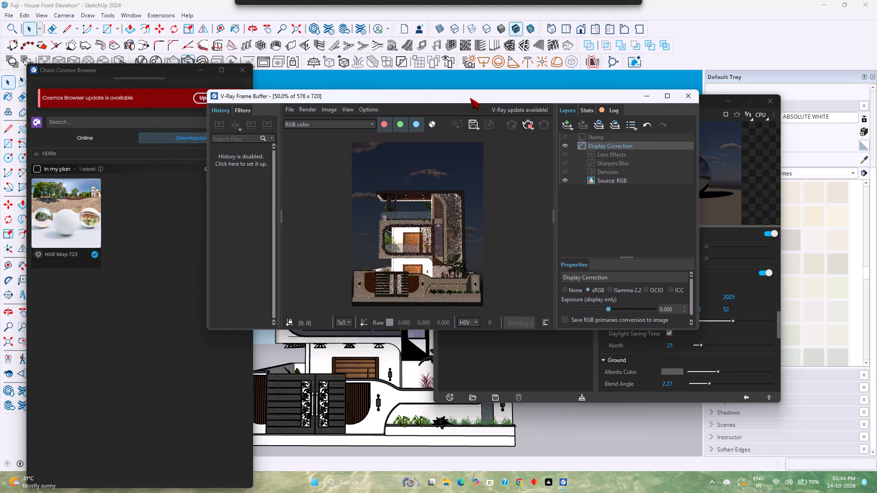
drag(470, 98, 484, 92)
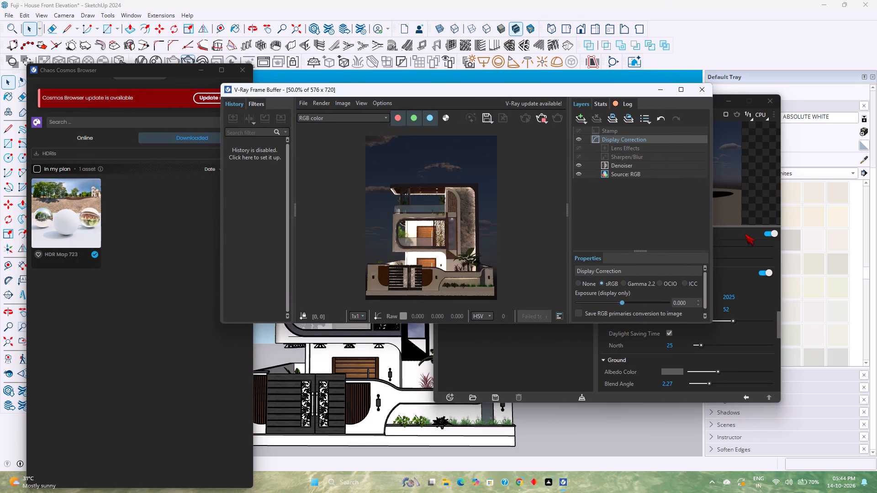
click(745, 234)
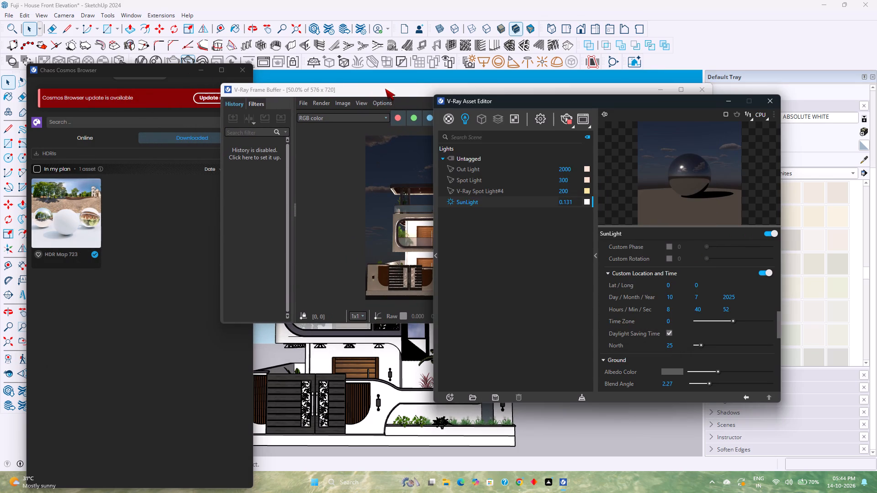
drag(385, 89, 195, 75)
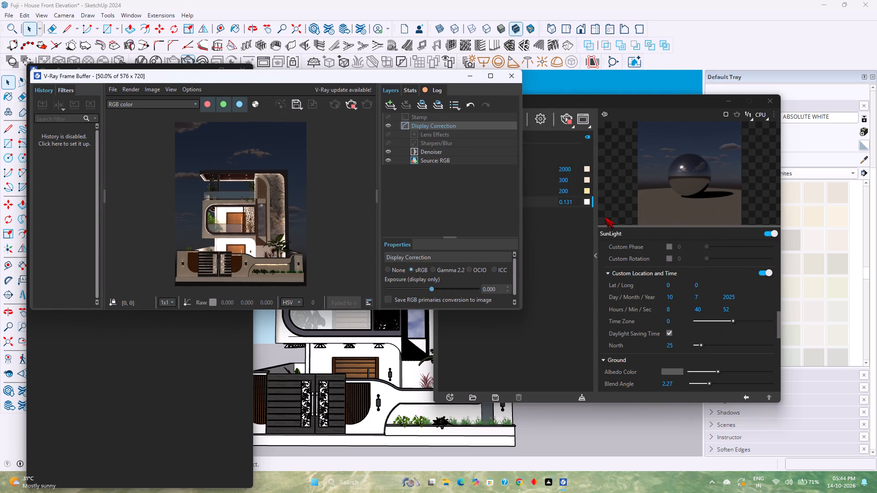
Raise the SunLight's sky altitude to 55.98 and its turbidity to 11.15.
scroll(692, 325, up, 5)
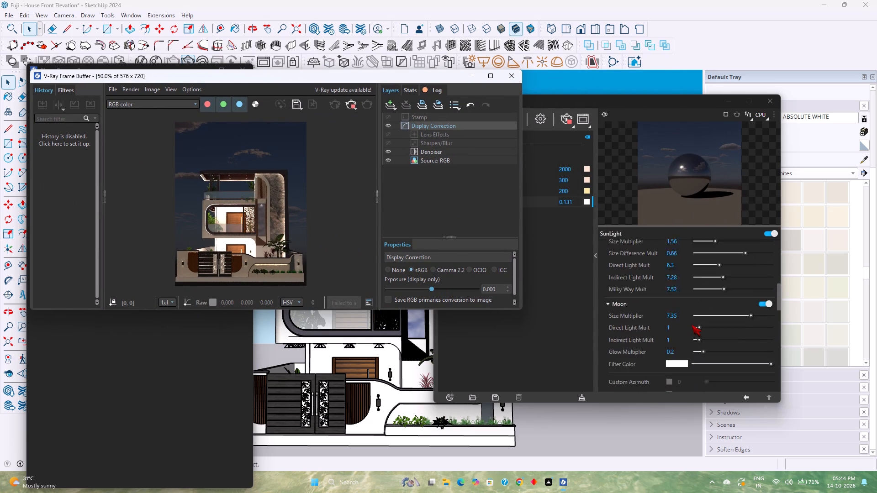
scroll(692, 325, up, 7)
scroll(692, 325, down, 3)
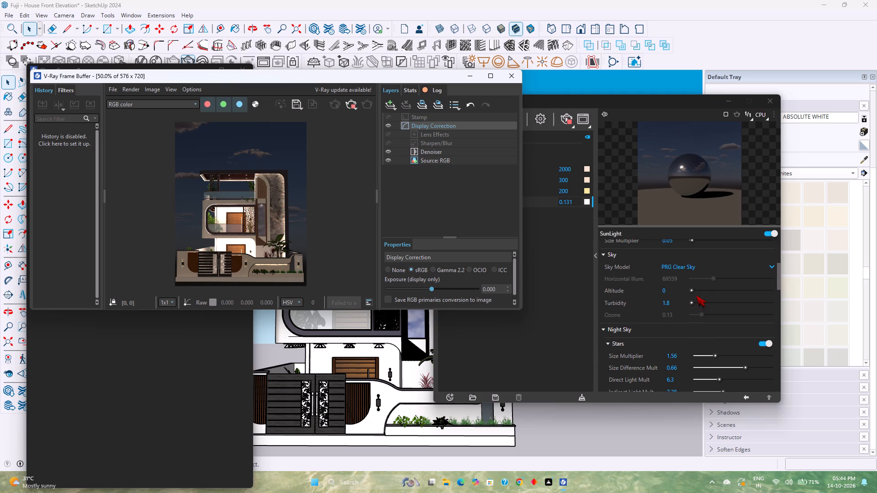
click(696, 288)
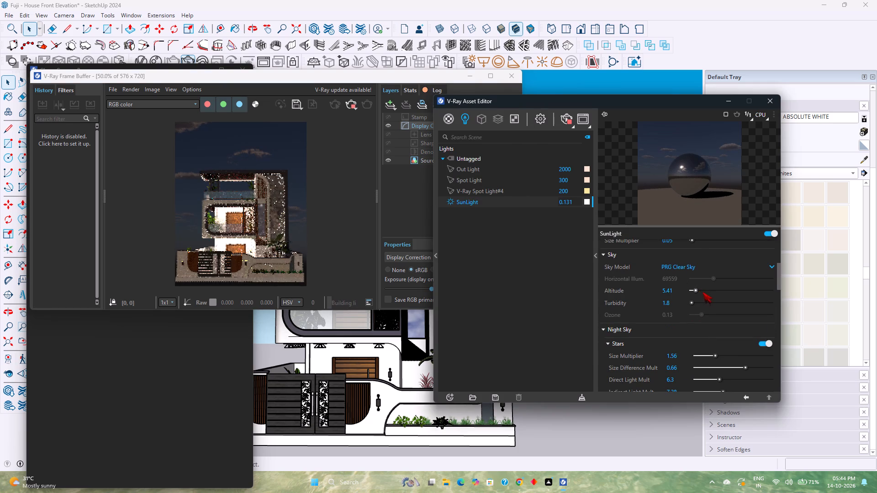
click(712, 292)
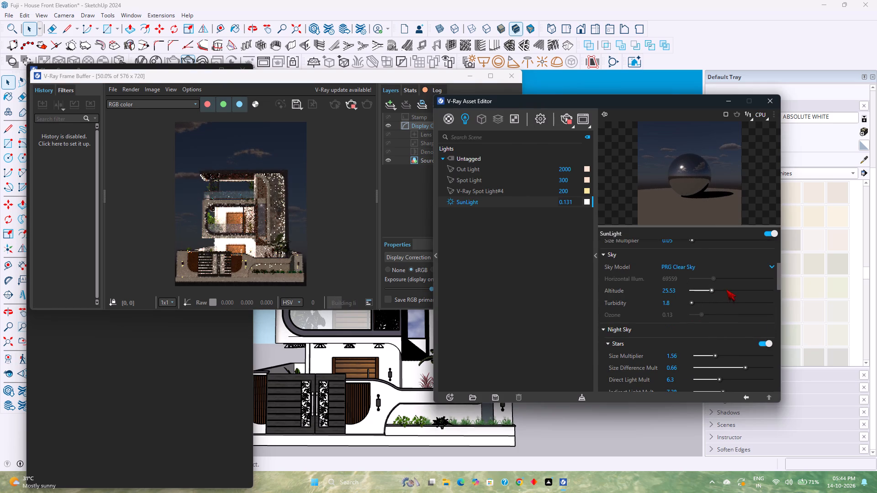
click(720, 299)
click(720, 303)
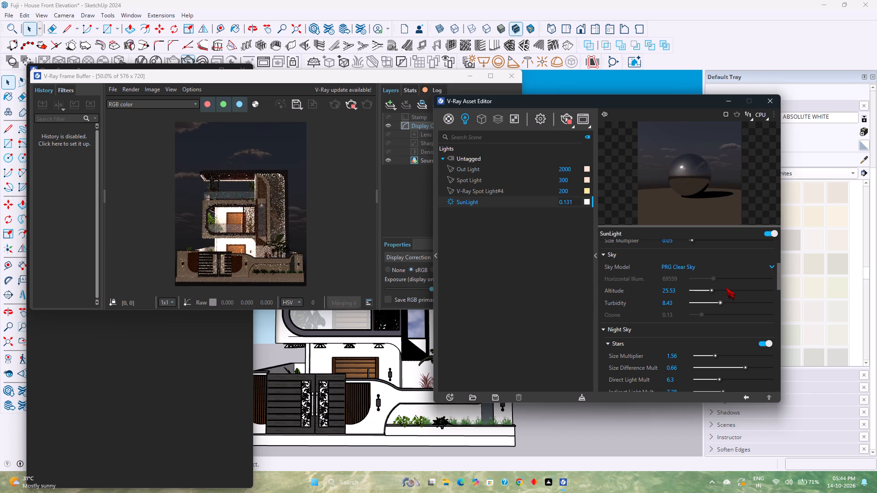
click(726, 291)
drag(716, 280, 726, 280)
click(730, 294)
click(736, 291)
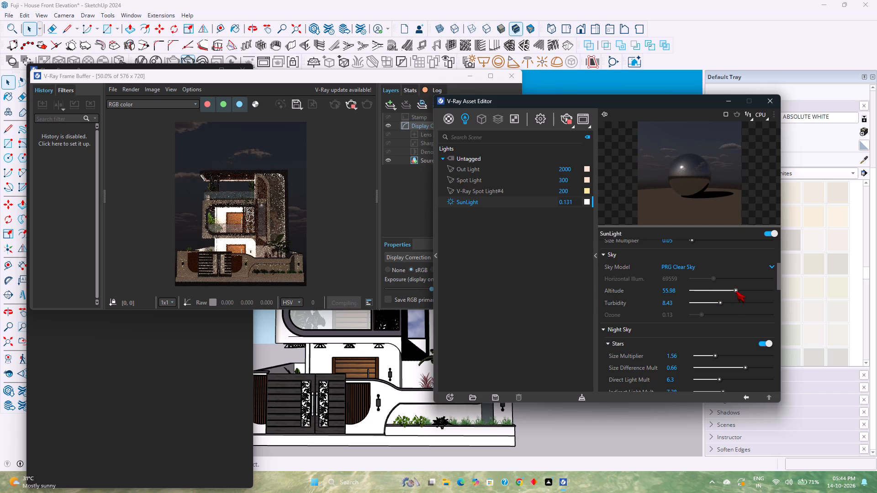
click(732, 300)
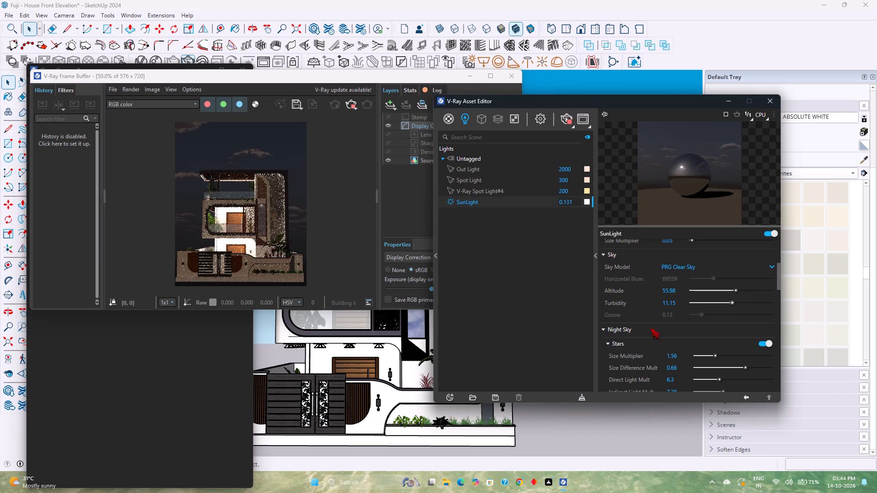
Turn off Stars in the SunLight's night sky settings.
click(623, 328)
click(618, 329)
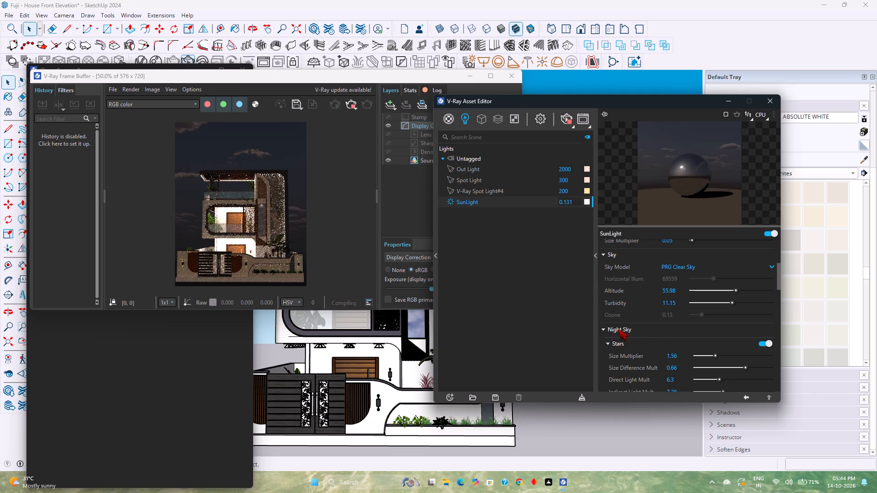
click(768, 344)
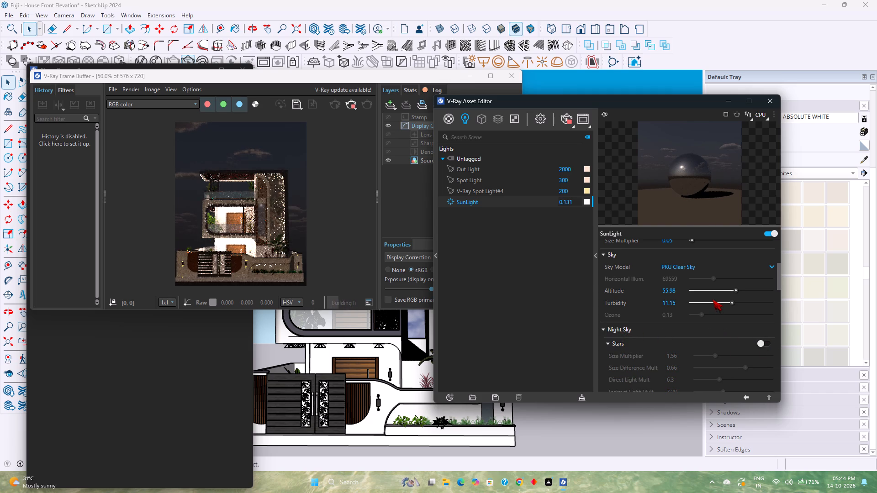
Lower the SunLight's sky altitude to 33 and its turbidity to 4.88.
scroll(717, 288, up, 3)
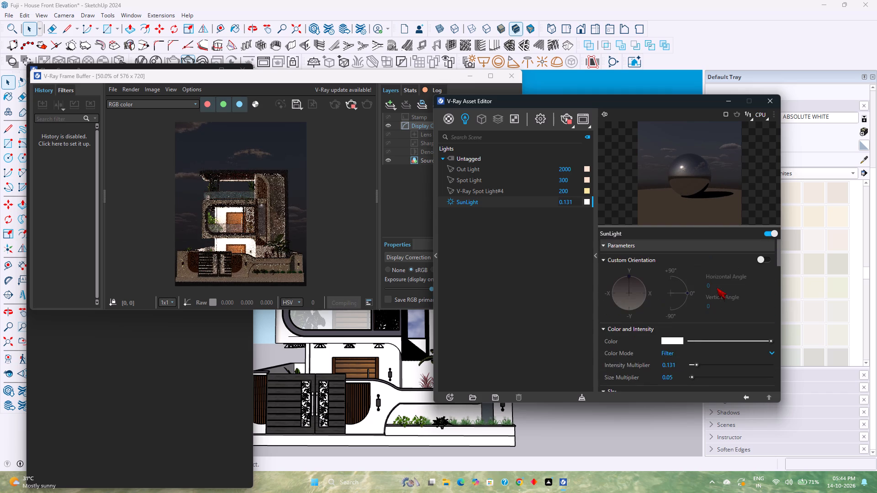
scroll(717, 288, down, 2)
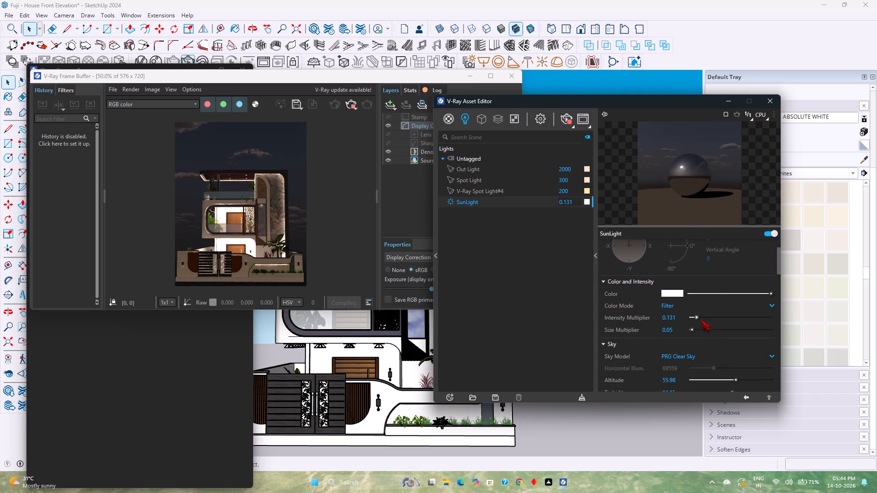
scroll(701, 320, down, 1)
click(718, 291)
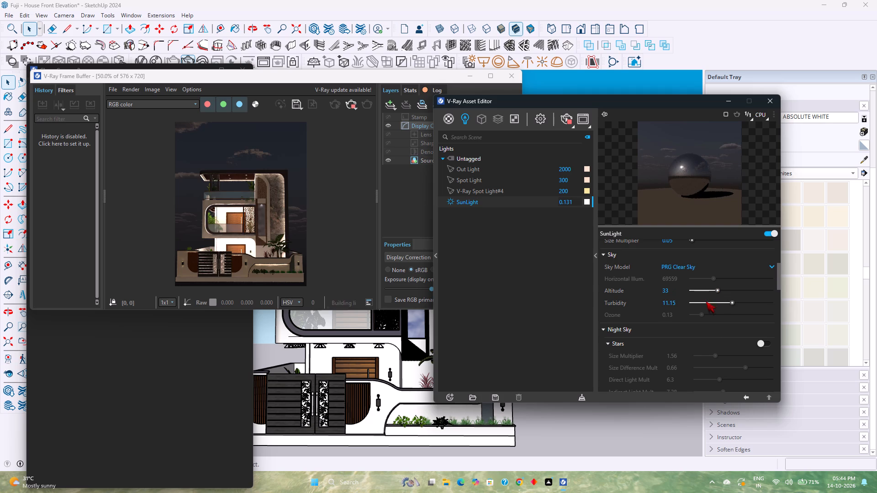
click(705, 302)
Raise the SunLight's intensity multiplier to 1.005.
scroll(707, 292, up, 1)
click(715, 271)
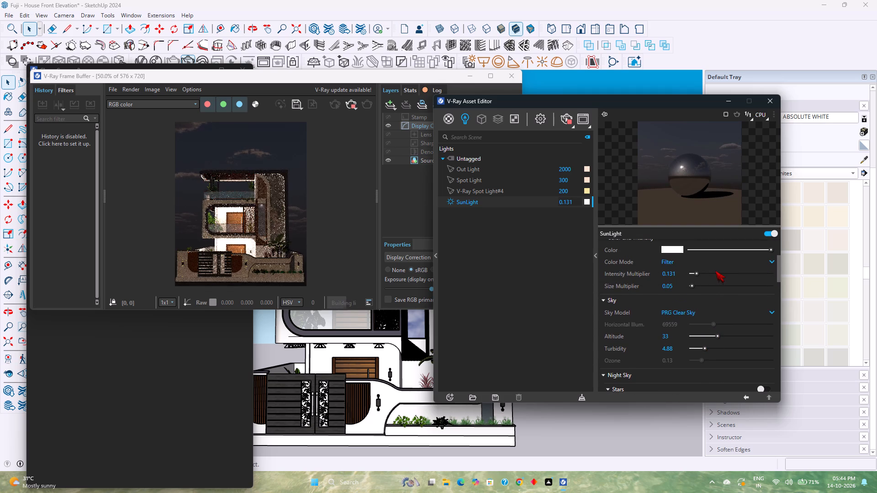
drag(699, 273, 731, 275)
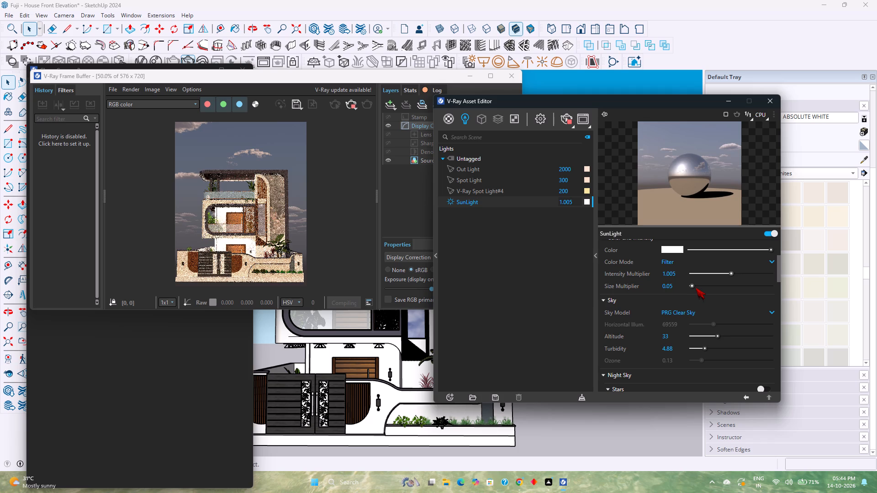
Try several larger size multipliers for the SunLight and settle on 0.
click(696, 288)
drag(696, 288, 757, 286)
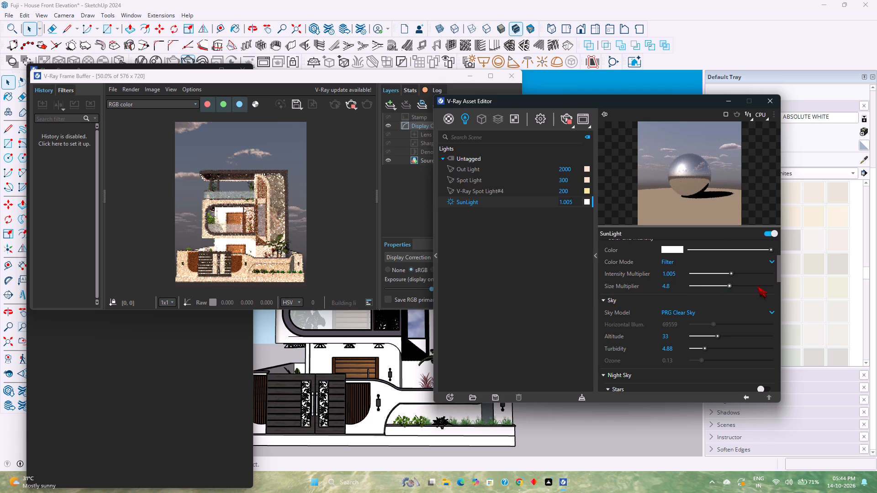
drag(757, 286, 716, 286)
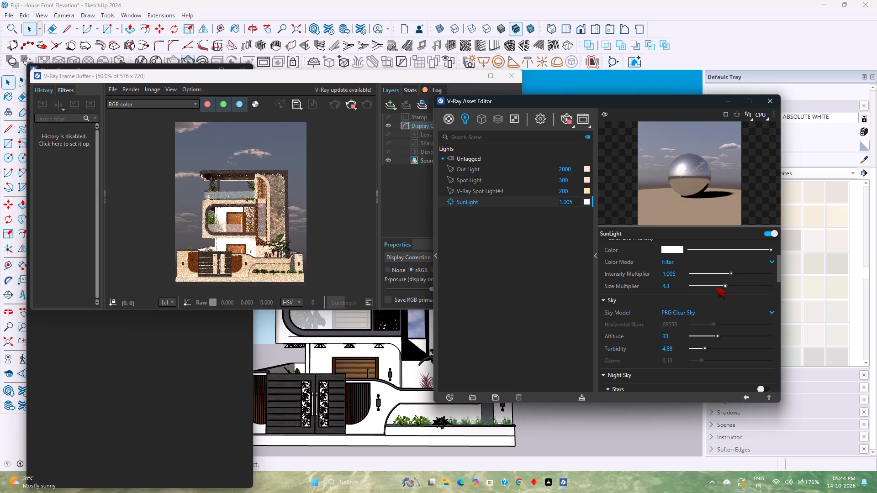
drag(716, 286, 668, 288)
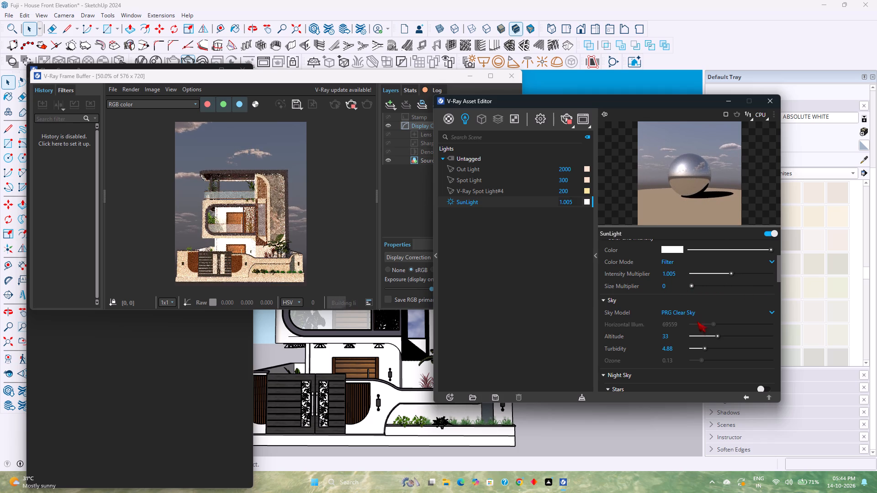
Try different sky altitudes for the SunLight, ending at 7.14, and set its turbidity to 1.8.
drag(710, 335, 684, 338)
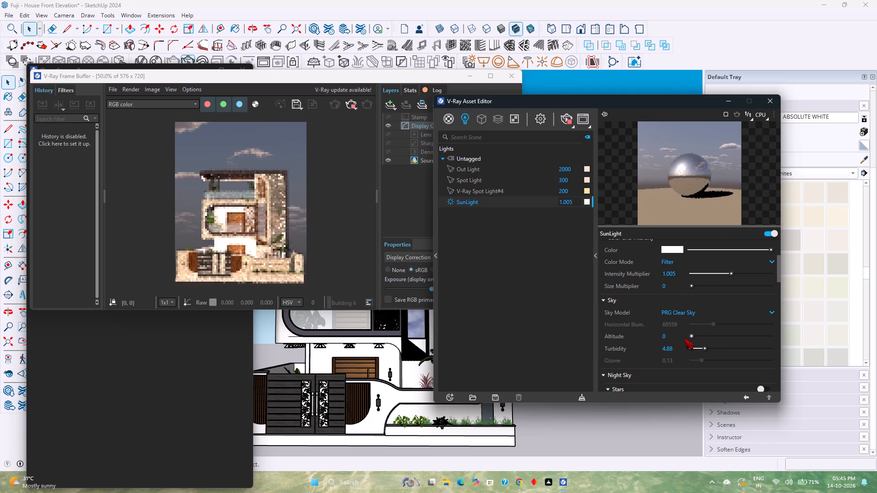
drag(684, 338, 761, 338)
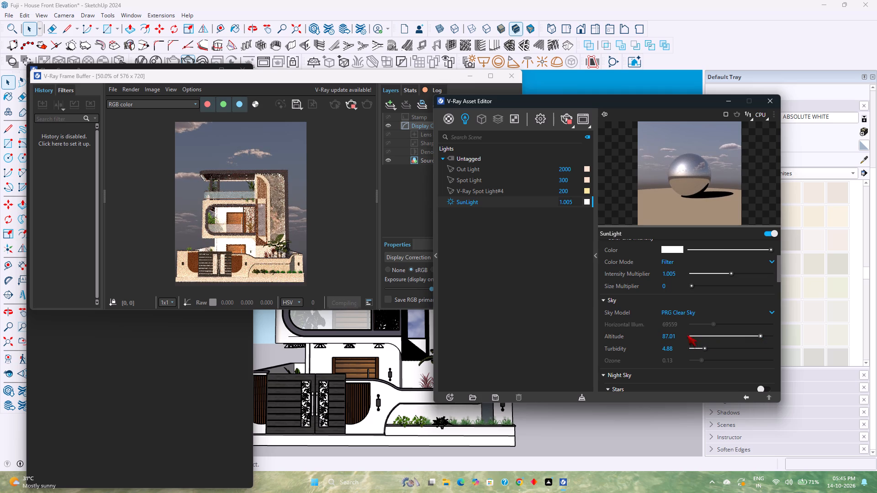
drag(700, 348, 691, 350)
click(751, 330)
drag(751, 333, 715, 336)
click(717, 336)
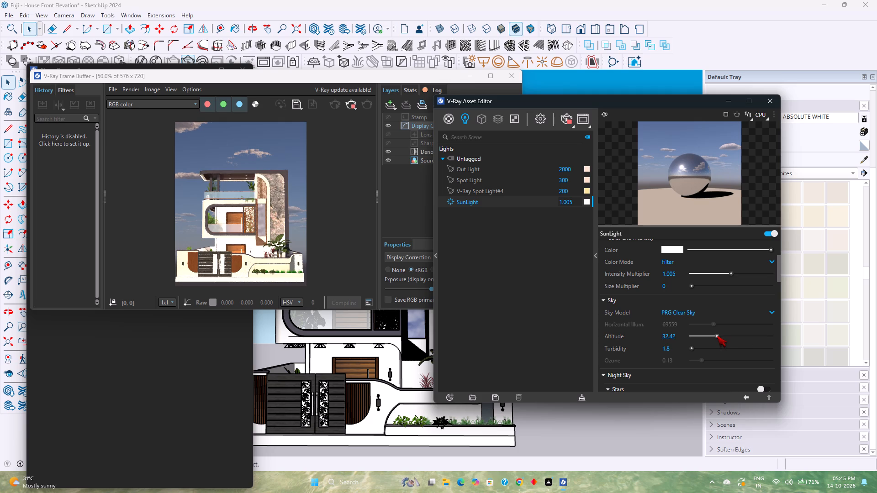
drag(709, 335, 697, 335)
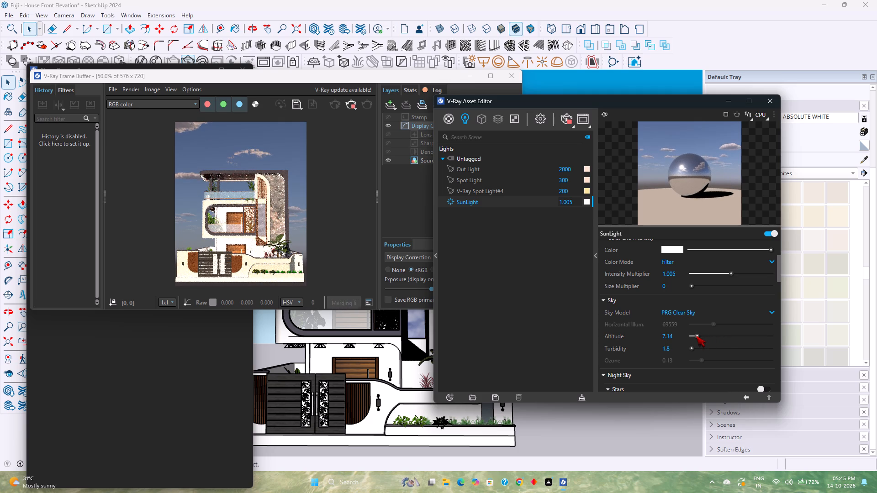
Set the SunLight's intensity multiplier to 0.533.
click(713, 274)
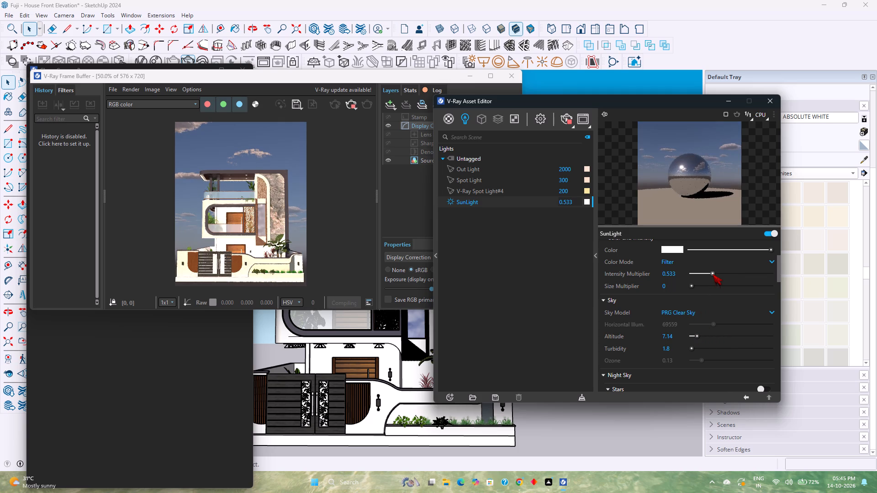
Try SunLight intensity multipliers of 0.729 and 1.372, and settle on 1.
click(720, 272)
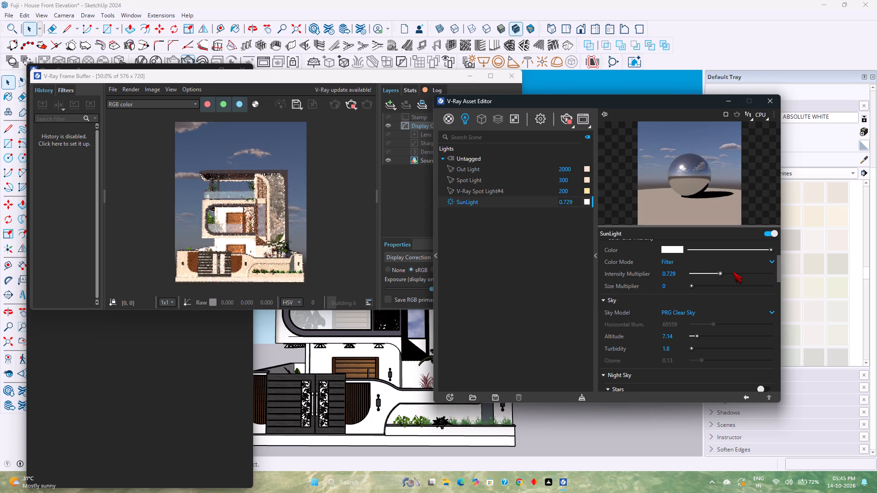
click(746, 273)
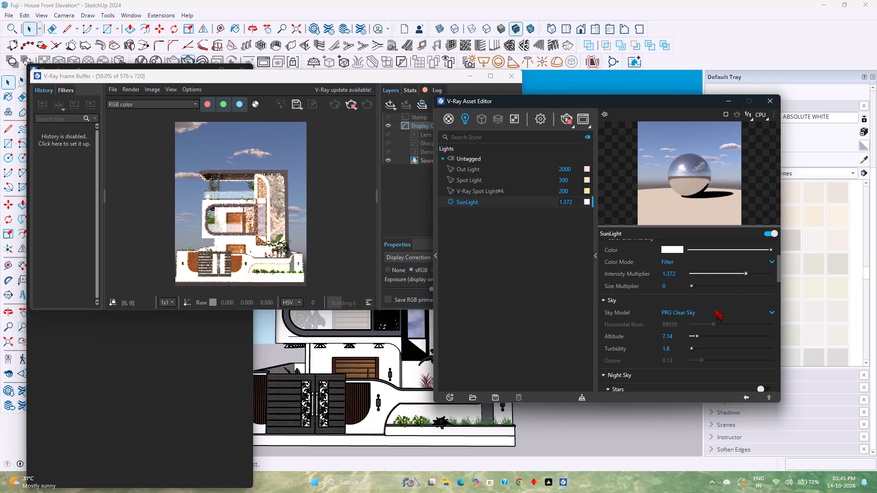
double_click(680, 273)
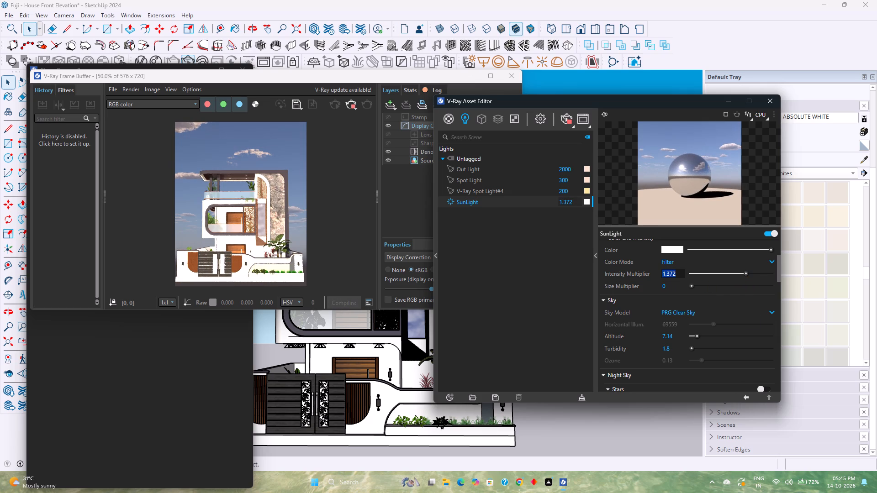
key(1)
key(Return)
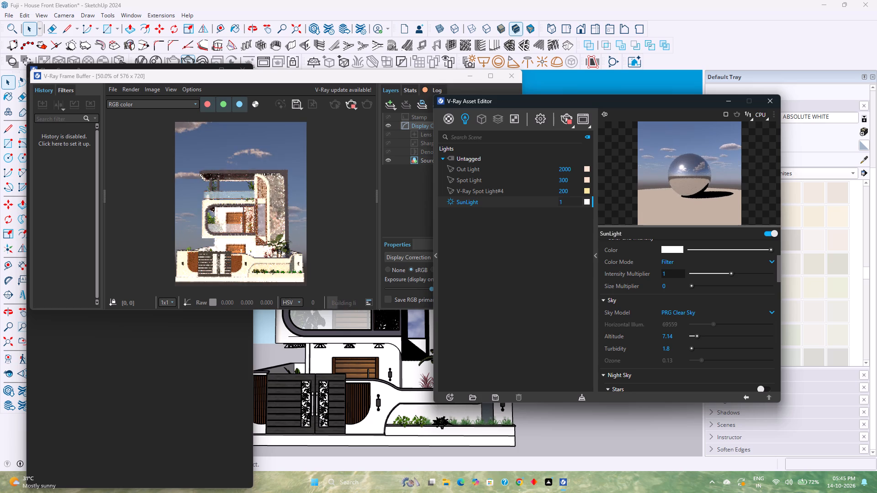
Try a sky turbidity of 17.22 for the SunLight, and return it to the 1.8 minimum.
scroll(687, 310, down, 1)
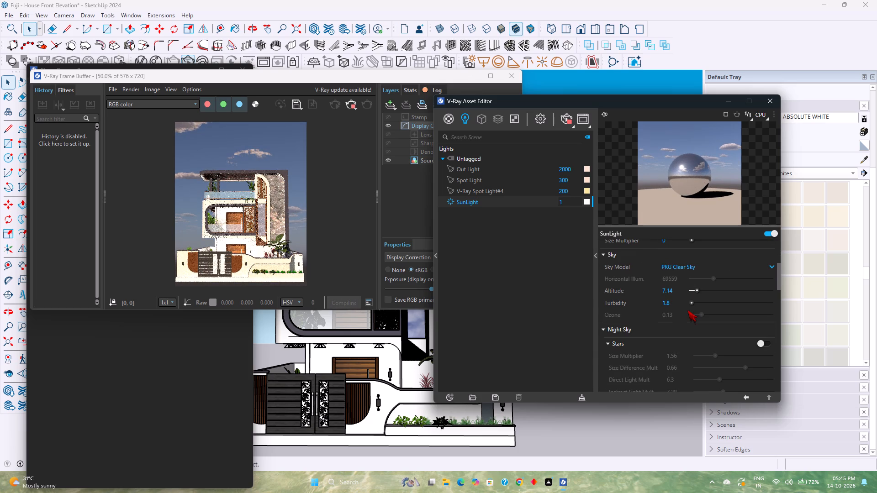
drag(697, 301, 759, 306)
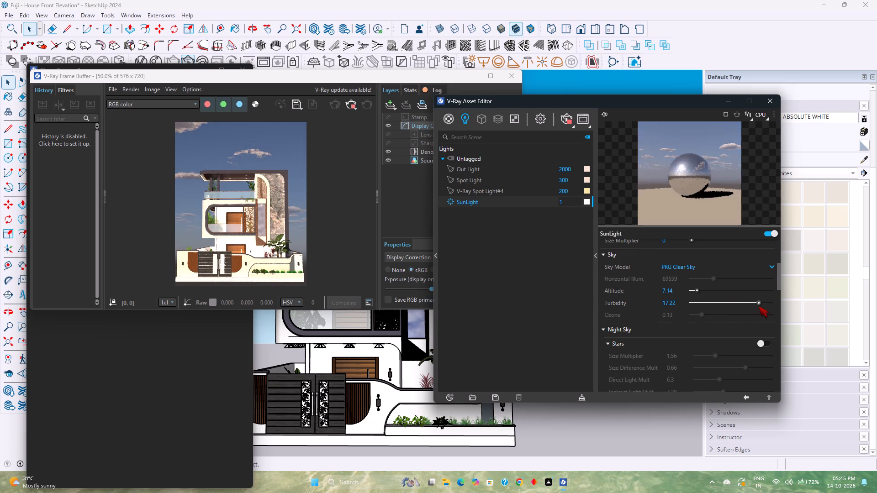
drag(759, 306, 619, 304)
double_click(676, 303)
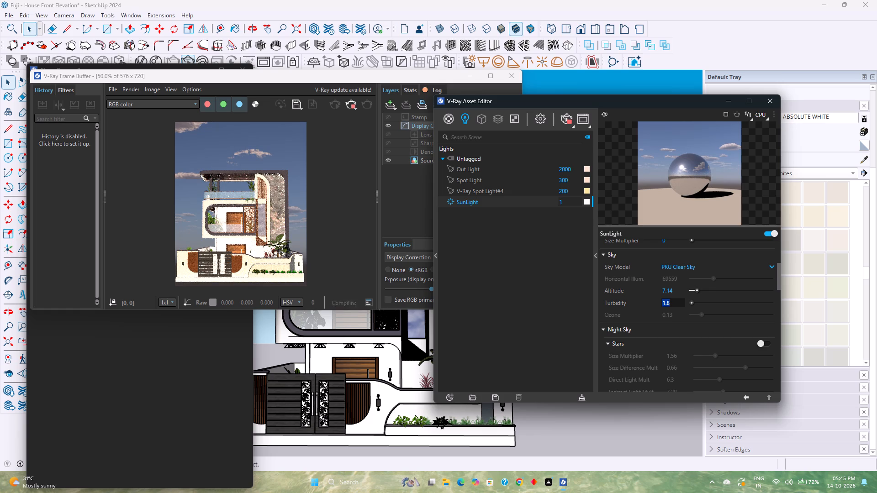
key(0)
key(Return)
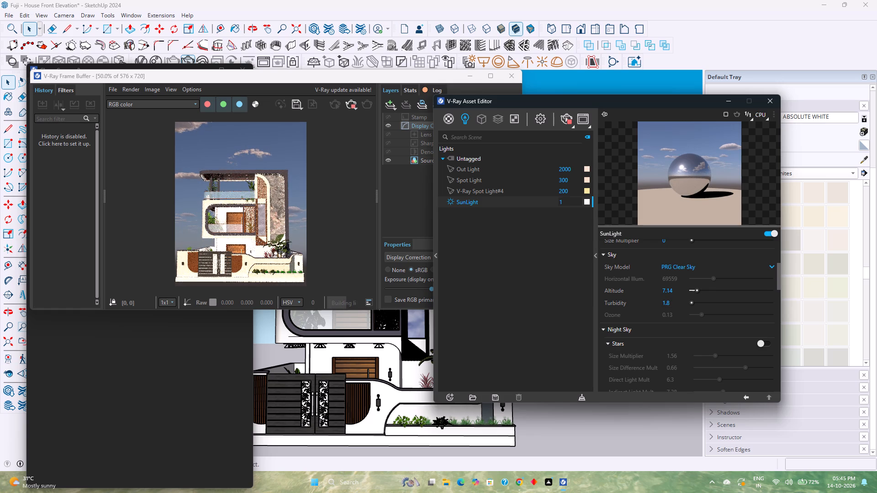
Set the SunLight's sky altitude to 8.
double_click(685, 294)
key(8)
key(Return)
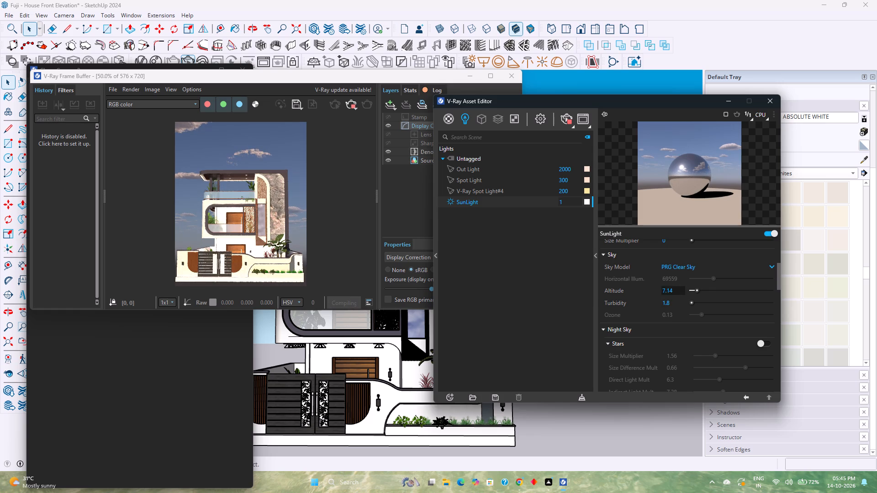
Turn off the moon in the SunLight's night sky settings.
scroll(685, 294, down, 2)
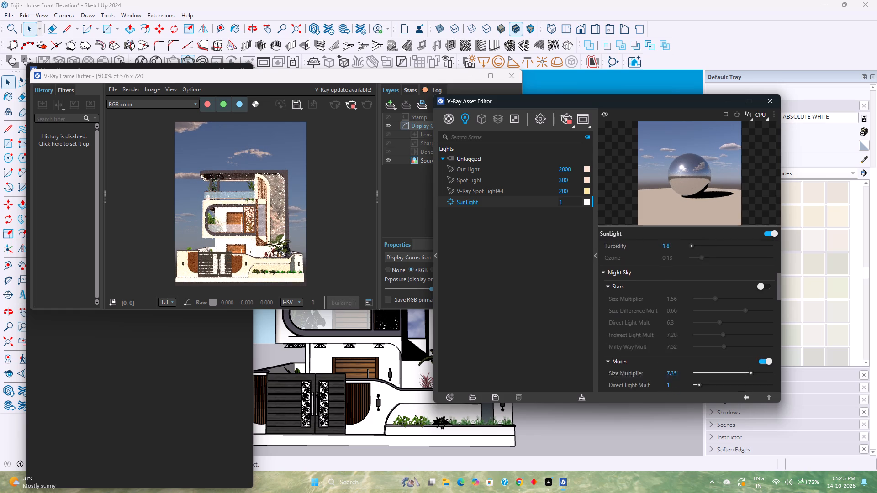
scroll(685, 294, down, 1)
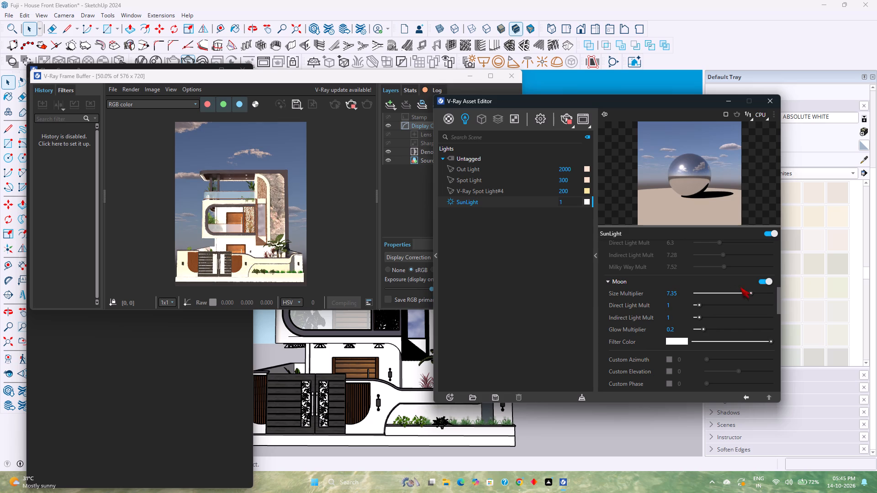
click(761, 282)
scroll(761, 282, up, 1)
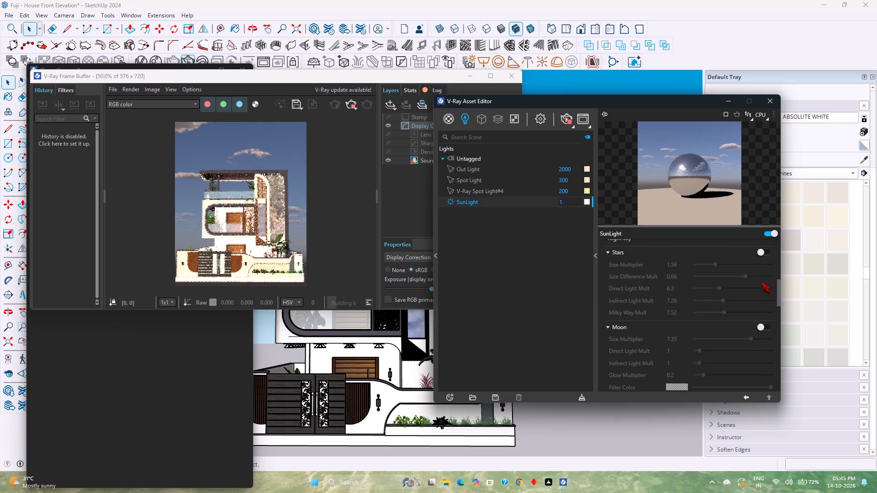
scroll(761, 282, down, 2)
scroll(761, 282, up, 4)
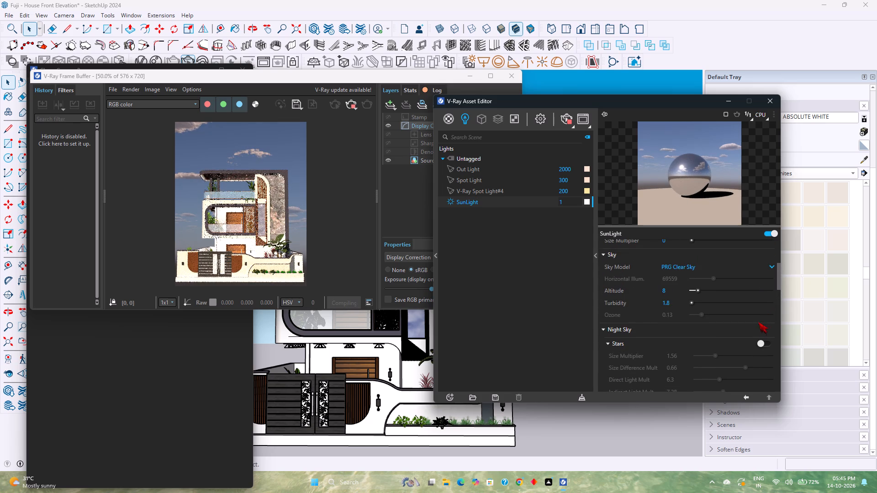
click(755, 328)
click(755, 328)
Set the SunLight's custom location north to 0 and its time zone to -2.
scroll(754, 328, down, 5)
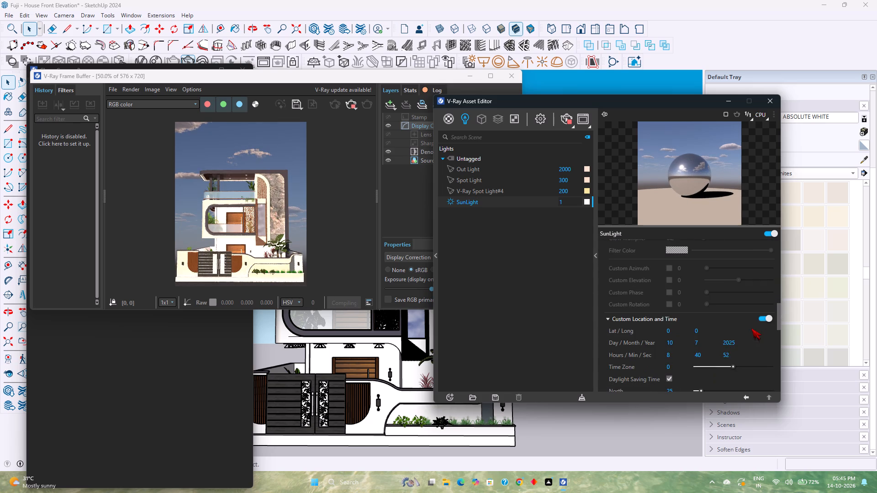
click(682, 353)
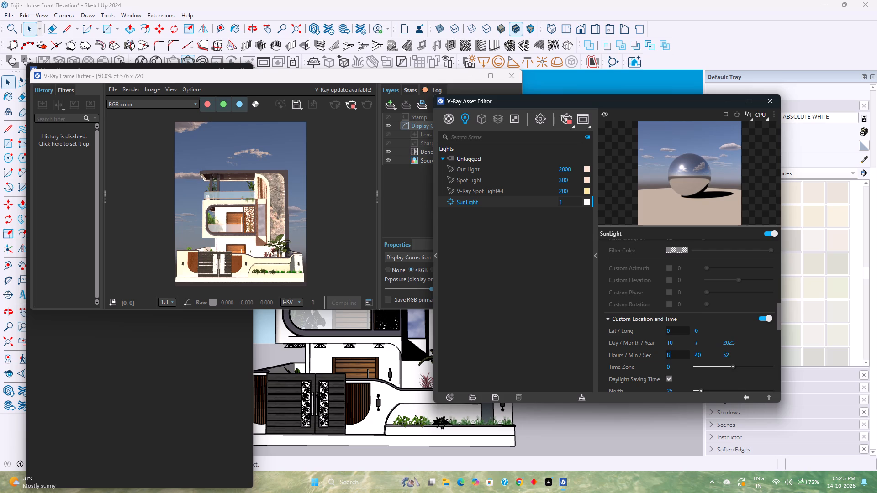
scroll(681, 334, down, 2)
scroll(673, 309, up, 1)
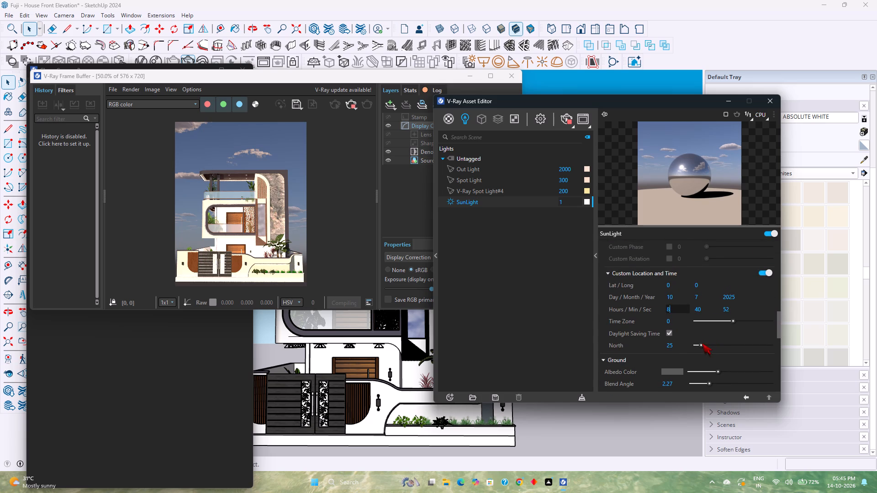
drag(701, 344, 687, 347)
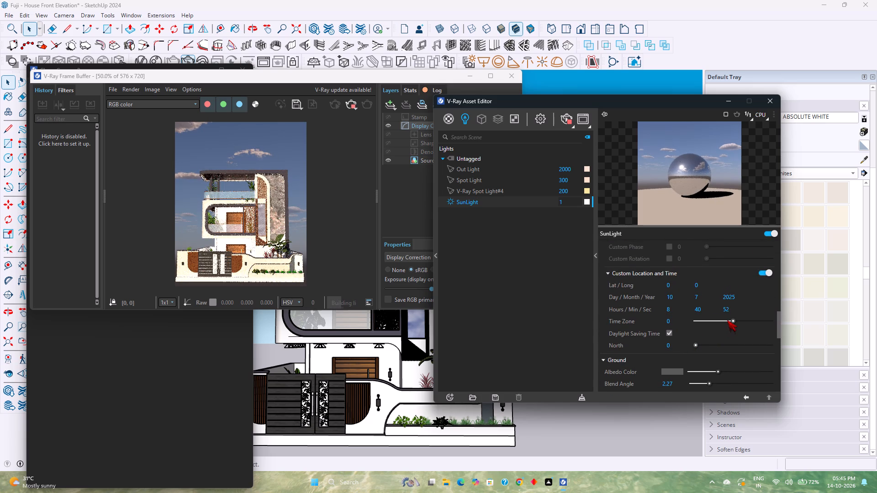
click(732, 319)
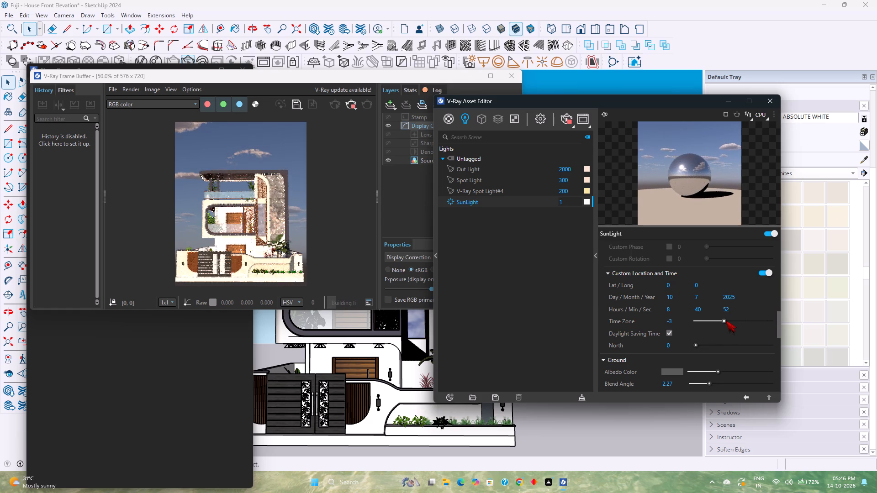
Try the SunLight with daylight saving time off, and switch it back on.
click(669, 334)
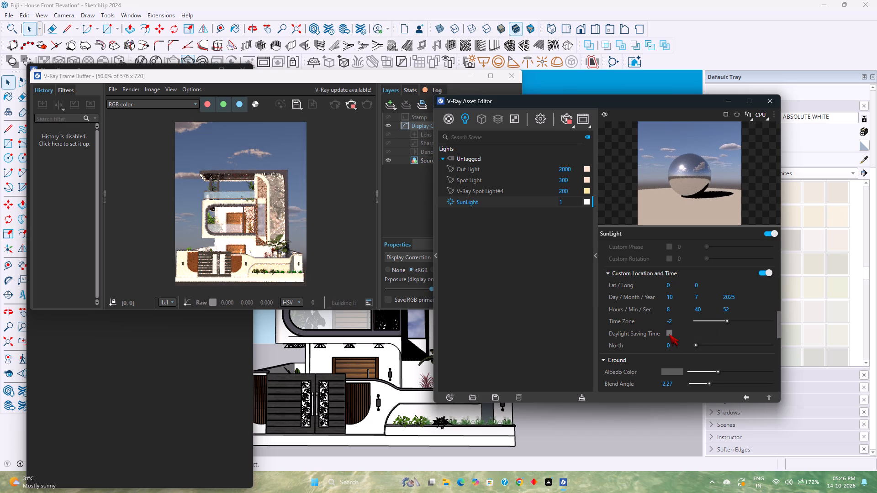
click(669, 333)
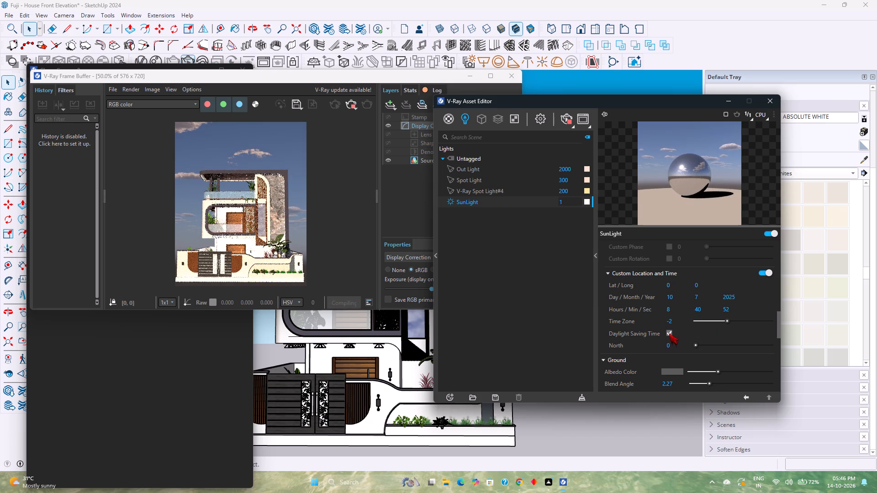
Set the SunLight's custom date year to 2026 and its hour to 10.
click(737, 297)
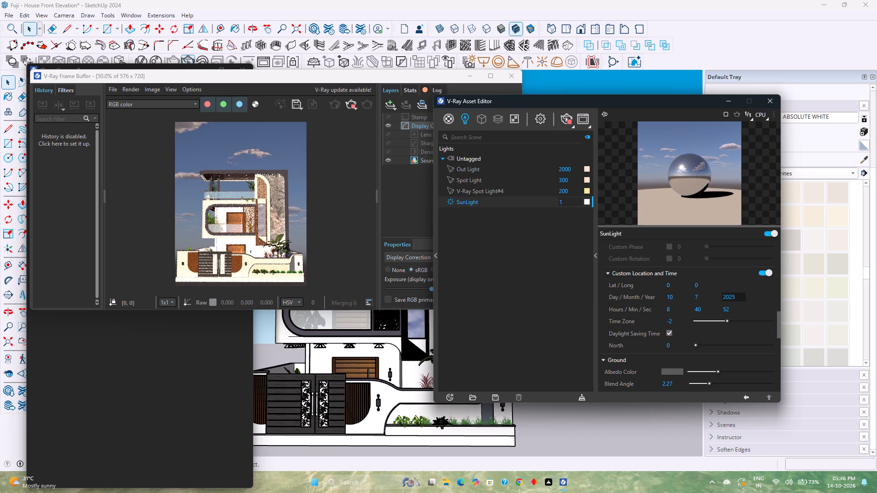
key(BackSpace)
key(6)
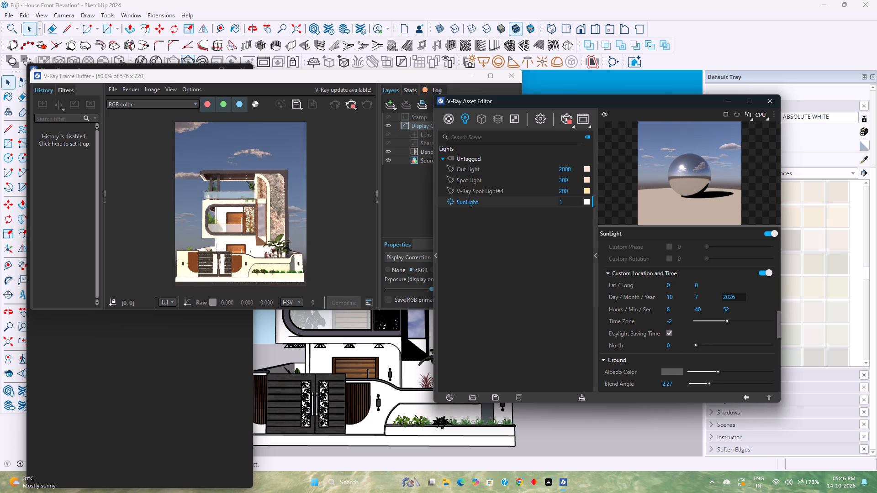
click(680, 311)
key(BackSpace)
text(10)
scroll(702, 315, down, 10)
click(503, 338)
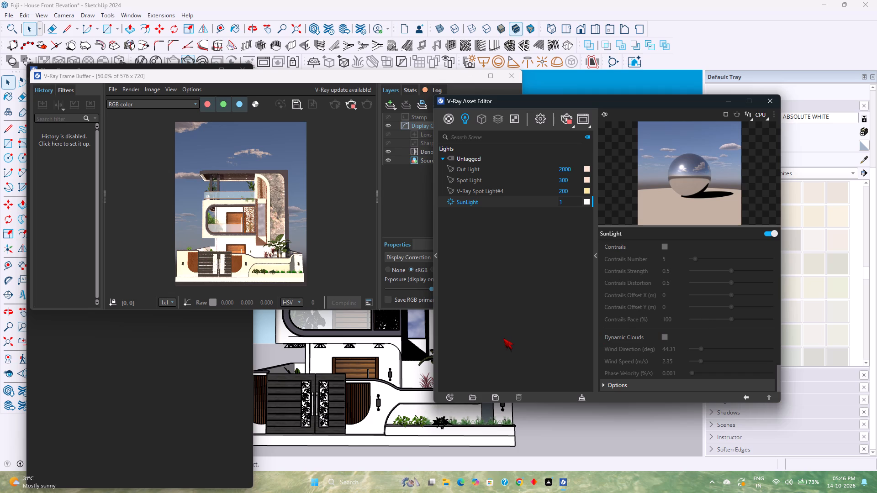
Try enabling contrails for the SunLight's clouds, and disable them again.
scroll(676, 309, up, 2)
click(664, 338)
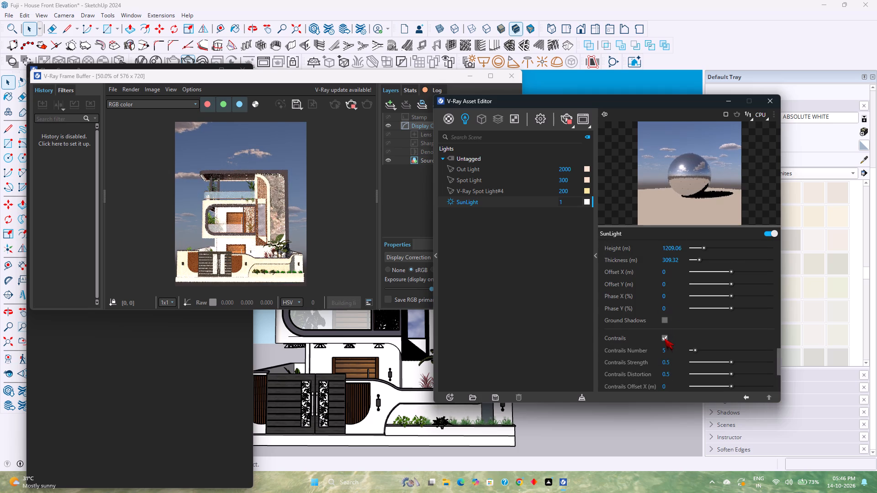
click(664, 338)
Inspect the ground albedo color in the Screen (sRGB) color space, and close the color picker.
scroll(664, 338, up, 3)
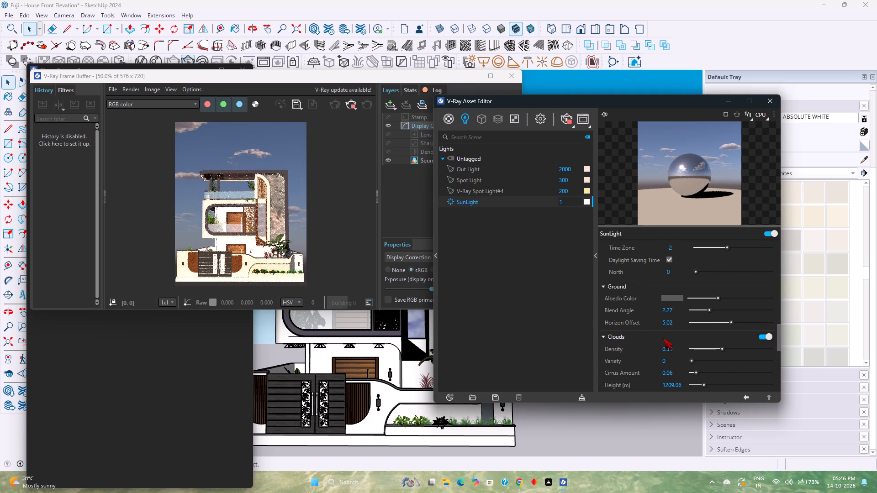
scroll(663, 338, up, 4)
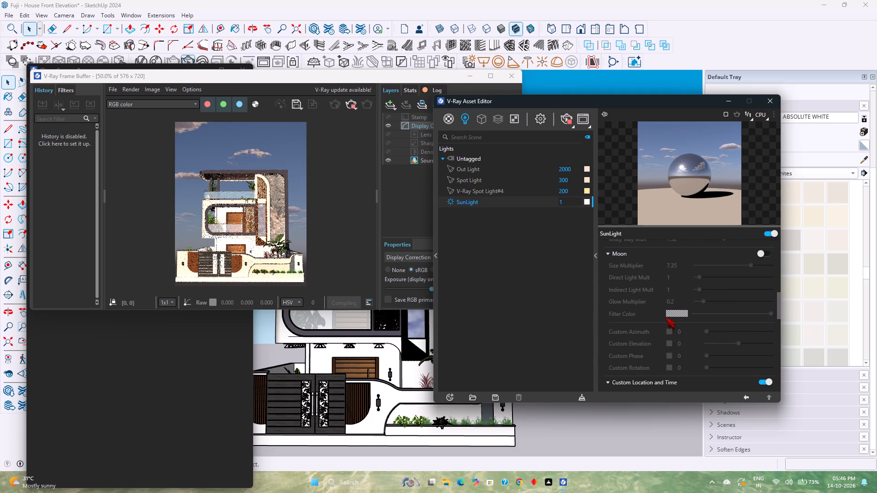
scroll(666, 317, down, 3)
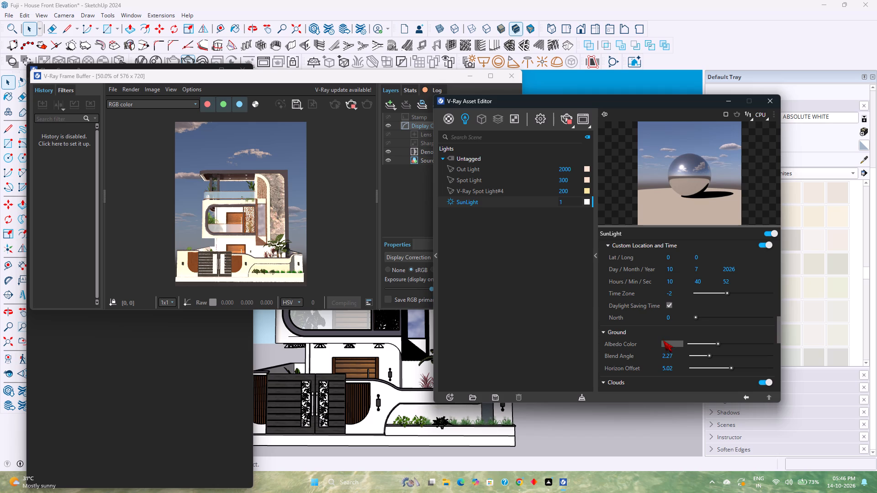
click(669, 346)
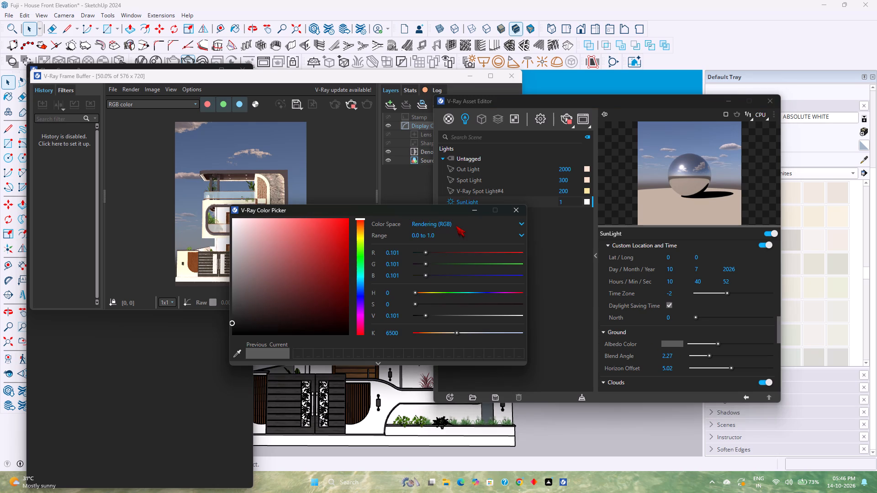
click(457, 224)
click(455, 237)
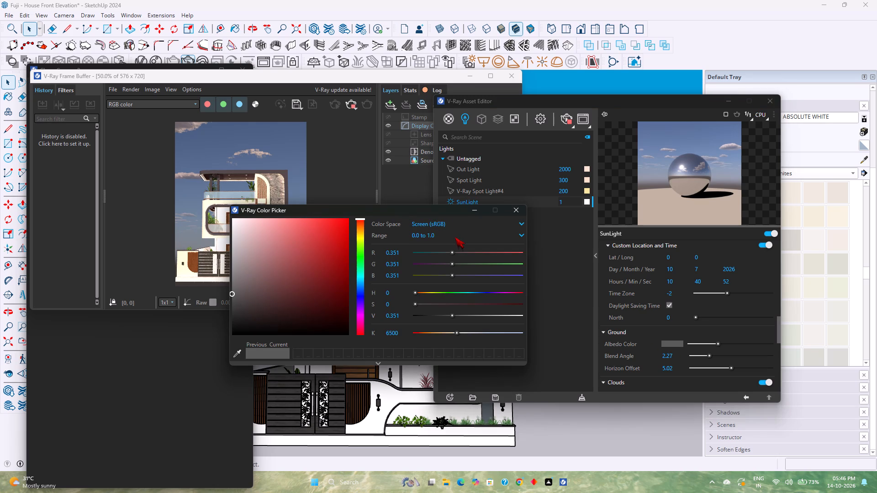
click(464, 222)
click(461, 236)
click(513, 209)
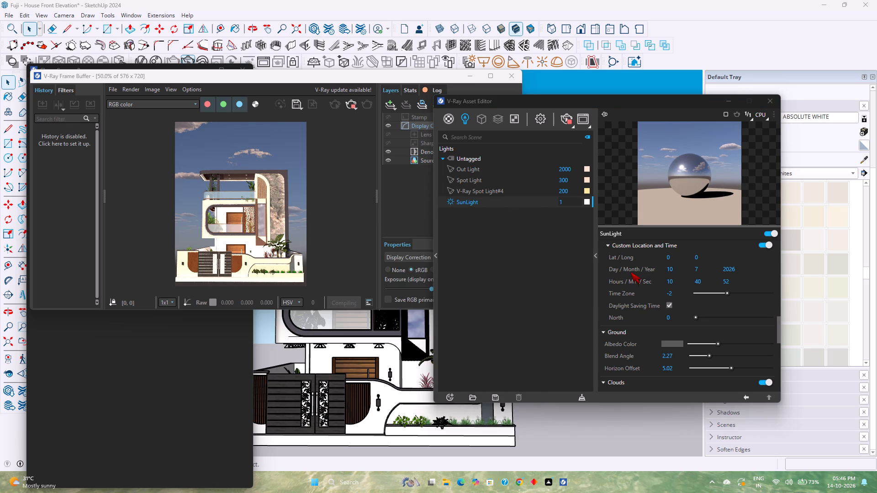
Set the SunLight's intensity to 5.
double_click(570, 202)
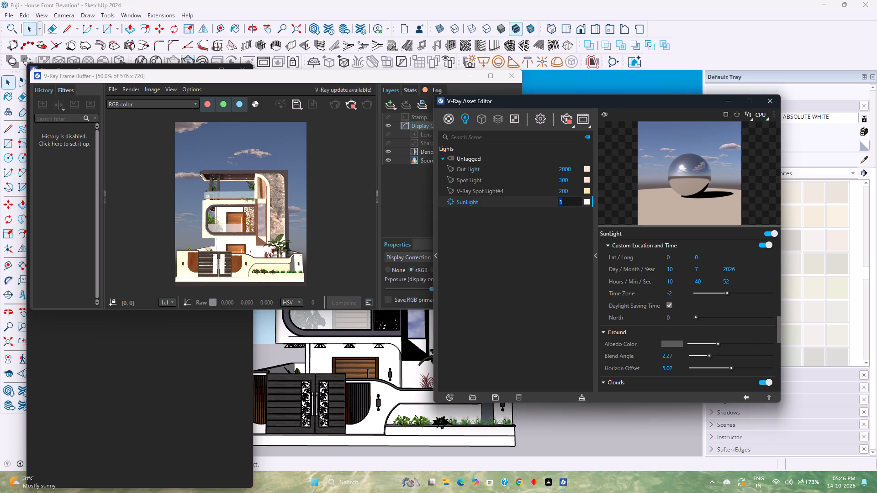
key(5)
key(Return)
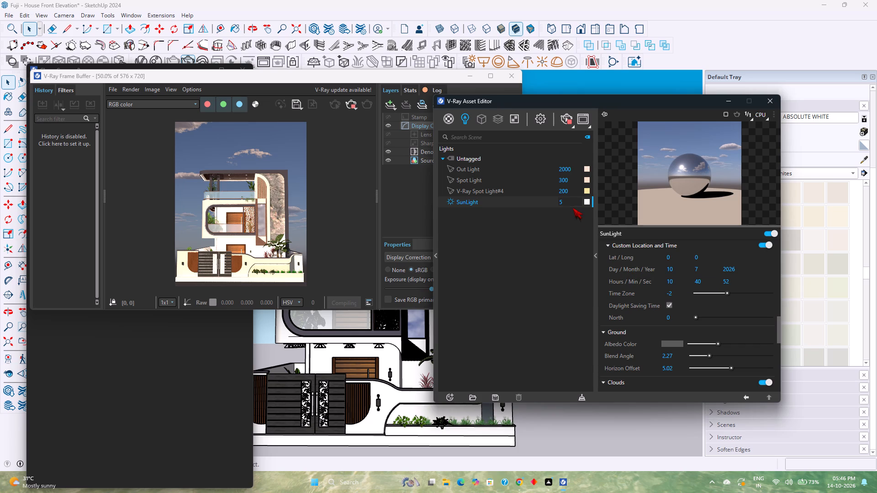
Set the SunLight's intensity to 1.5.
click(571, 203)
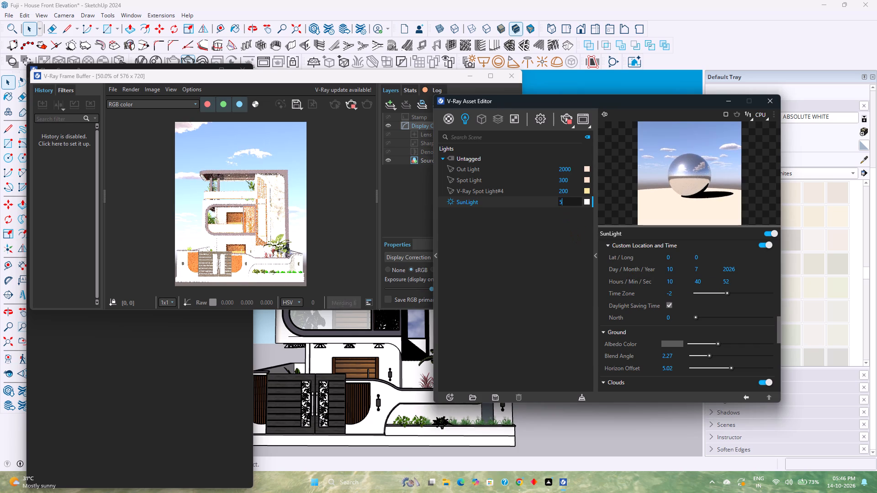
key(BackSpace)
text(1.5)
key(Return)
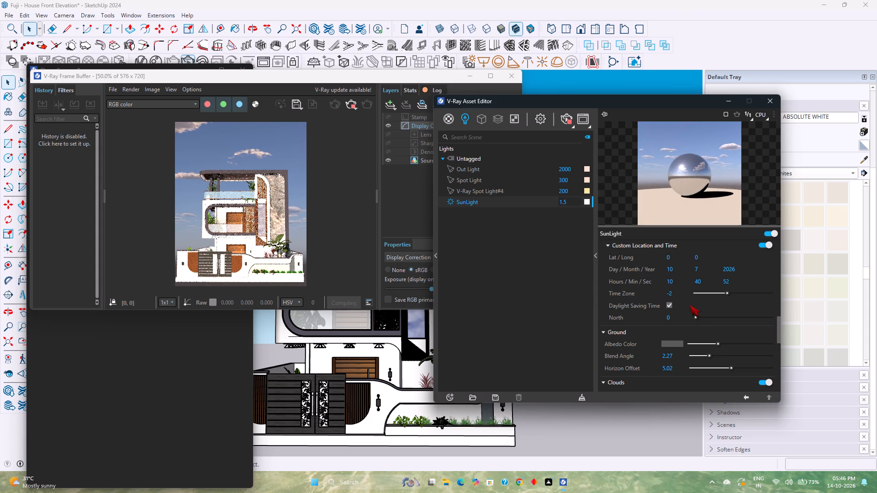
Set the time zone in the SunLight's custom location and time to 0.
double_click(676, 295)
key(0)
key(Return)
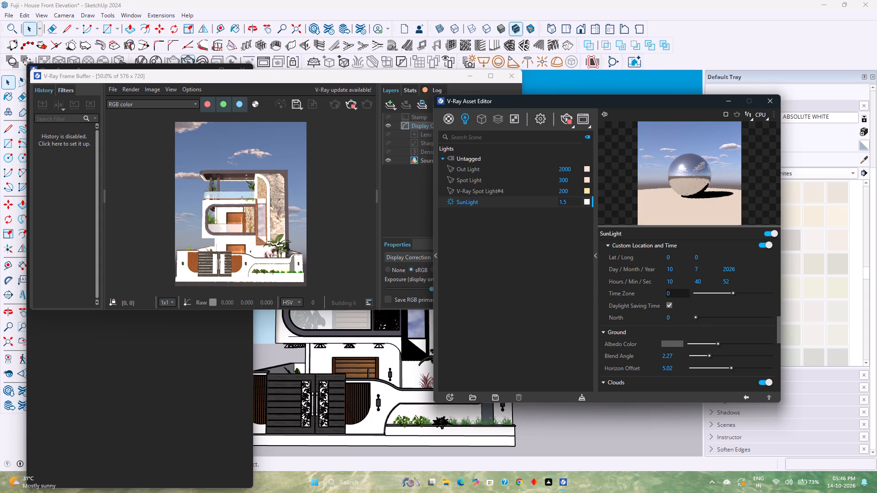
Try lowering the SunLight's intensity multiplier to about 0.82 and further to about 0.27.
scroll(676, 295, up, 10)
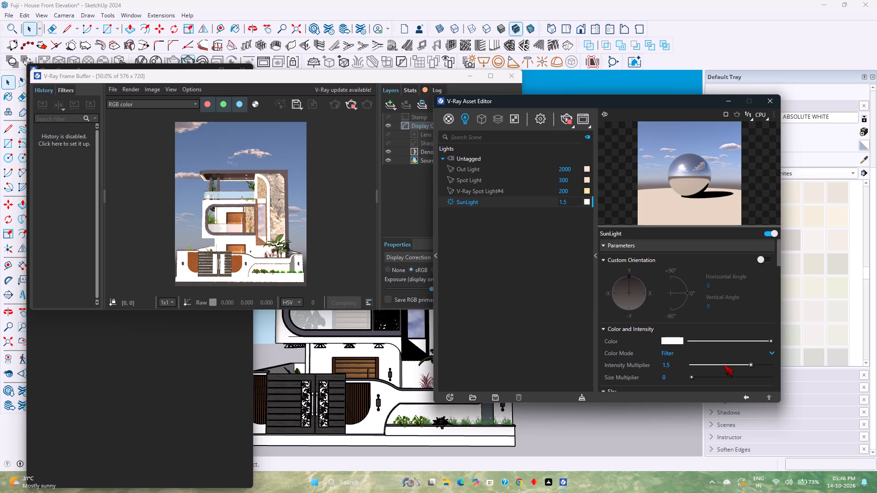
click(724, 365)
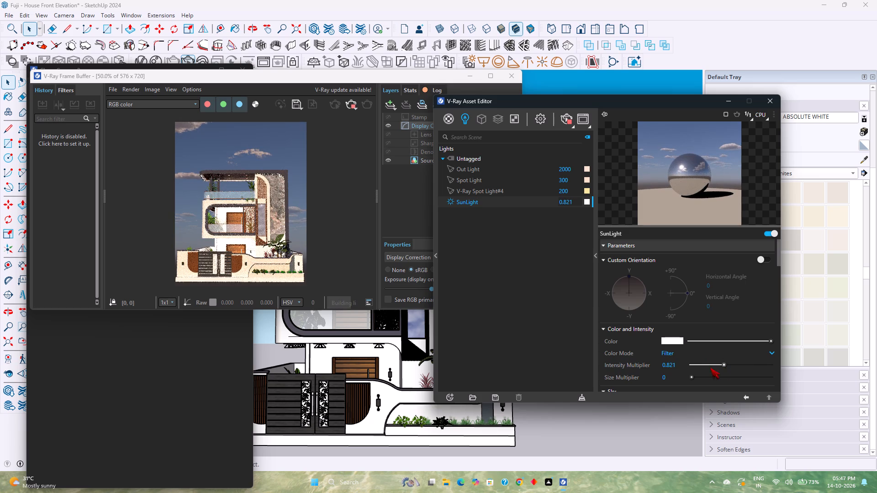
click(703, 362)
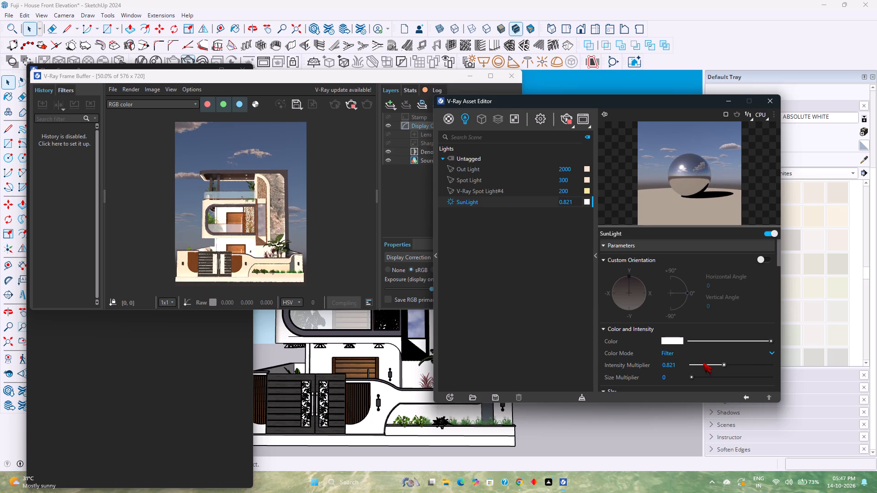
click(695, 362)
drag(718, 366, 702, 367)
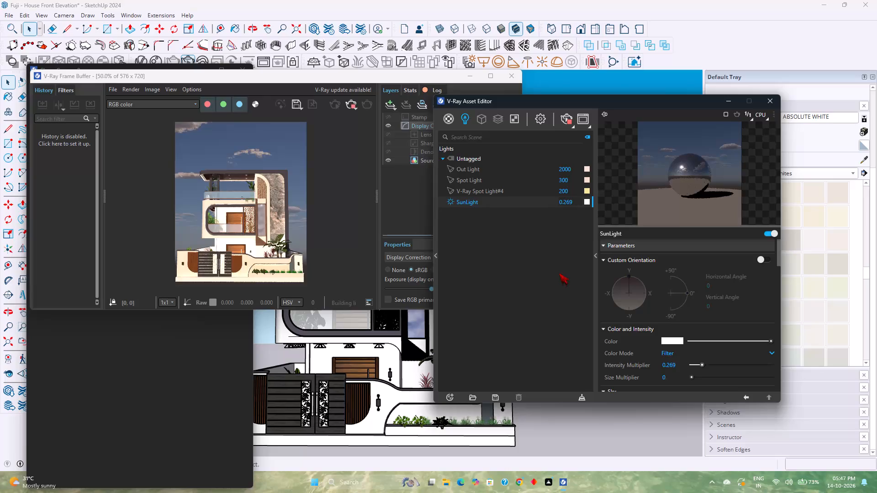
Set the SunLight's intensity back to 1.5.
double_click(573, 203)
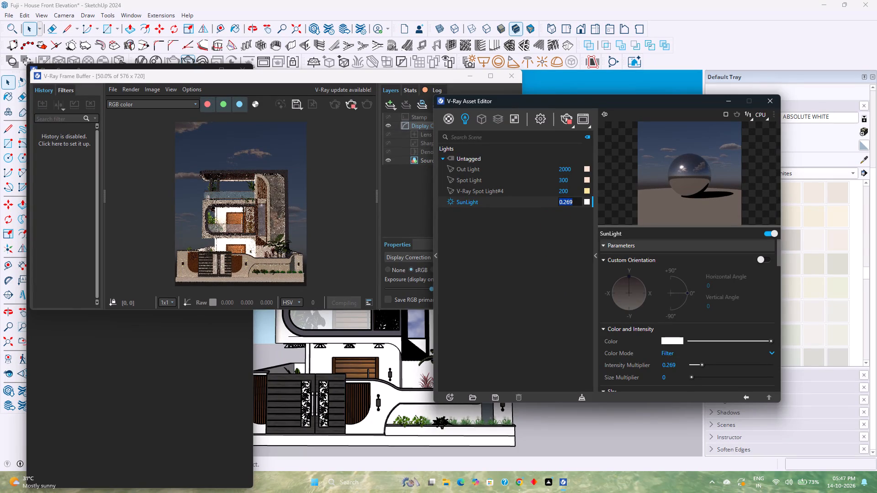
key(0)
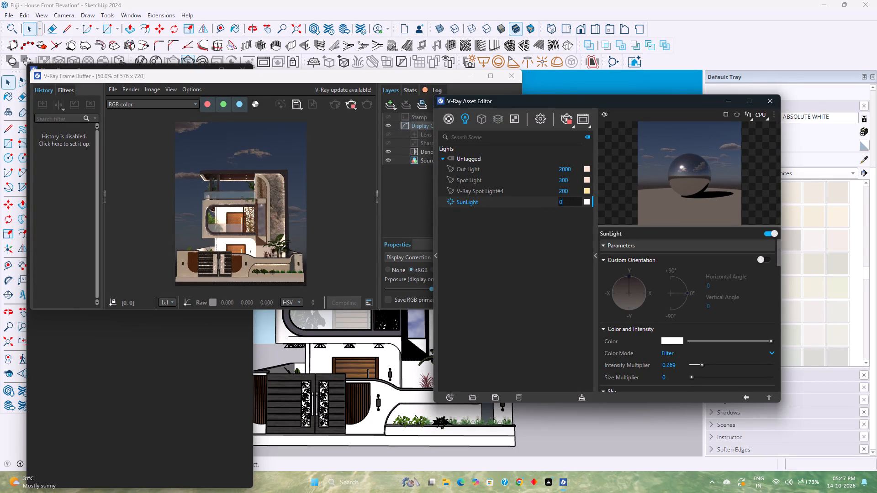
key(BackSpace)
text(1.5)
key(Return)
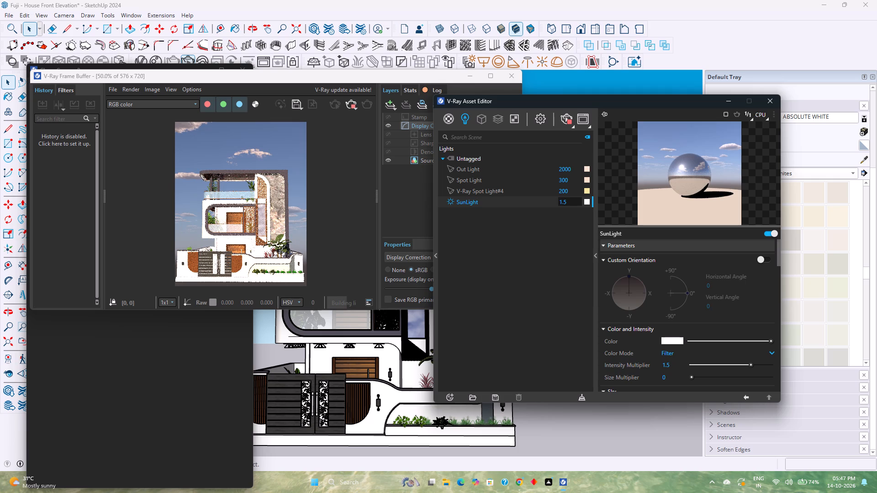
Inspect the SunLight's color in the color picker, and close the picker without changing it.
scroll(509, 246, down, 1)
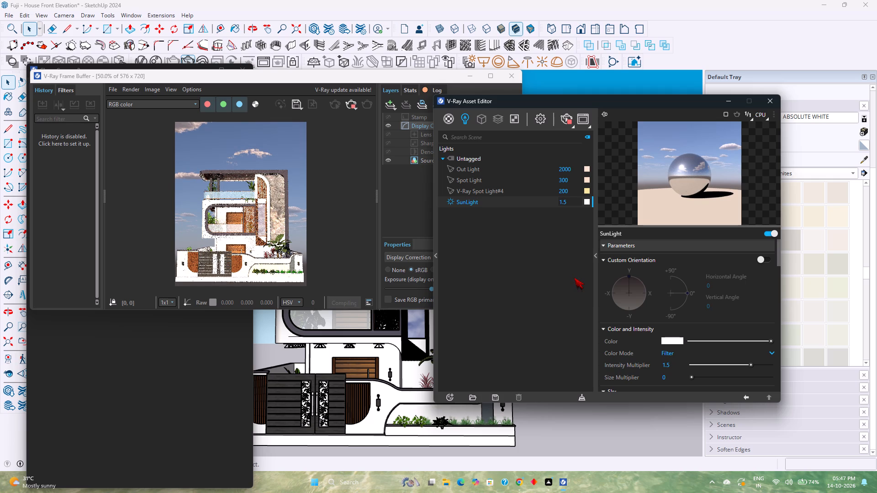
scroll(574, 278, down, 1)
click(673, 338)
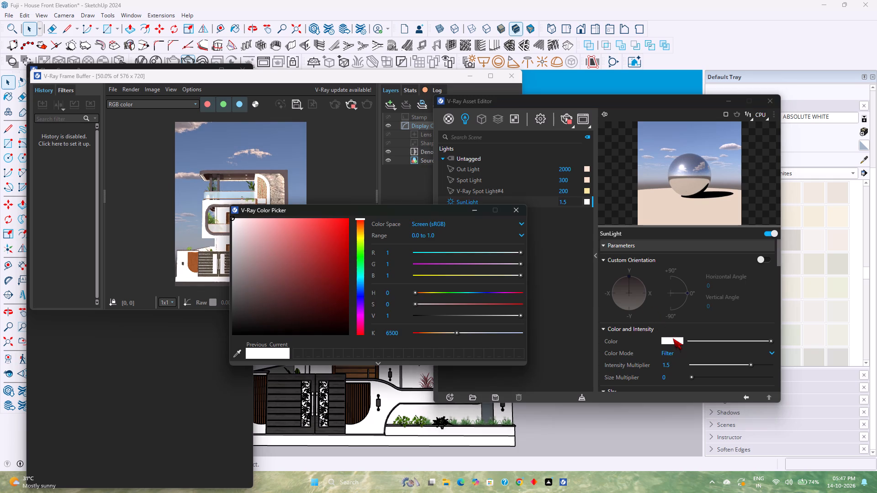
click(515, 208)
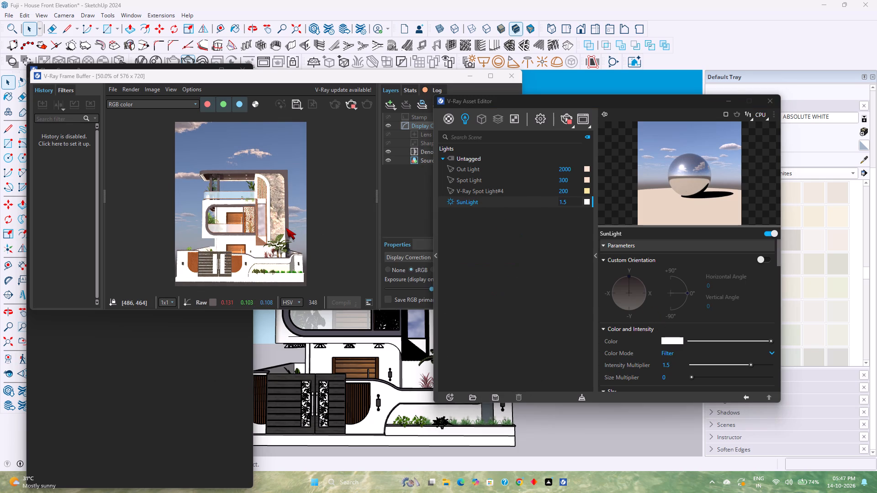
Start saving the rendered image from the frame buffer, and open the choice of output file formats.
click(294, 104)
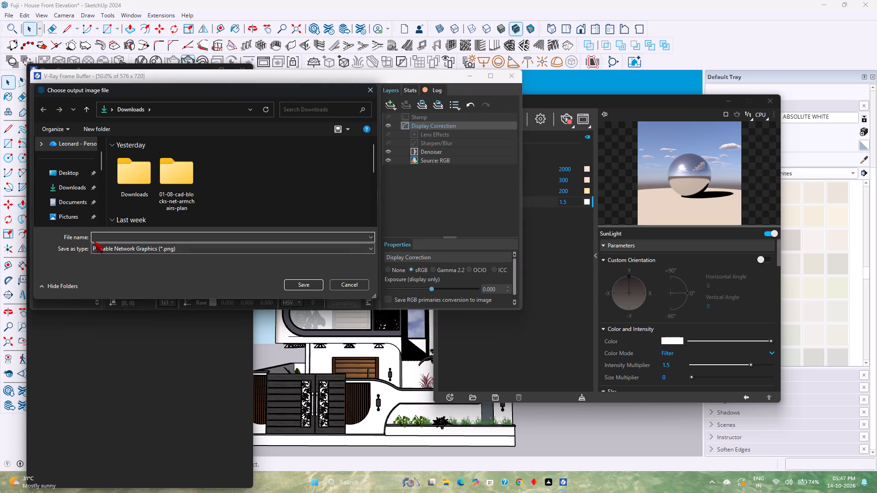
click(111, 248)
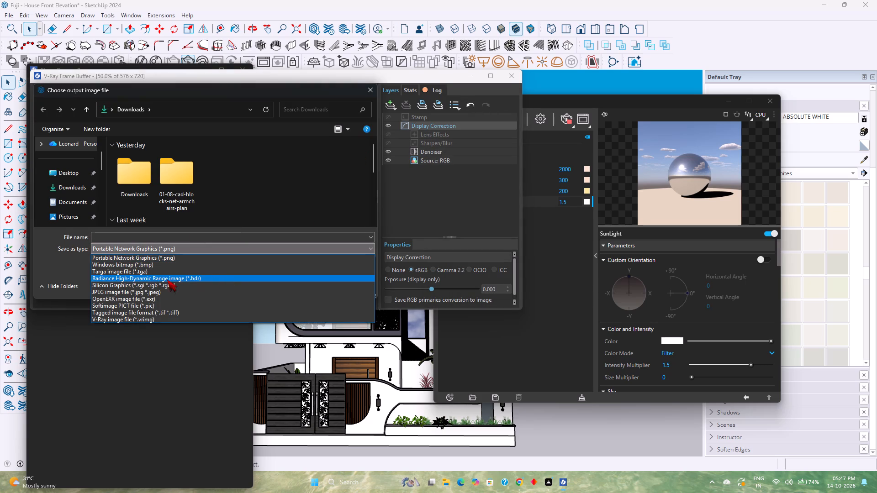
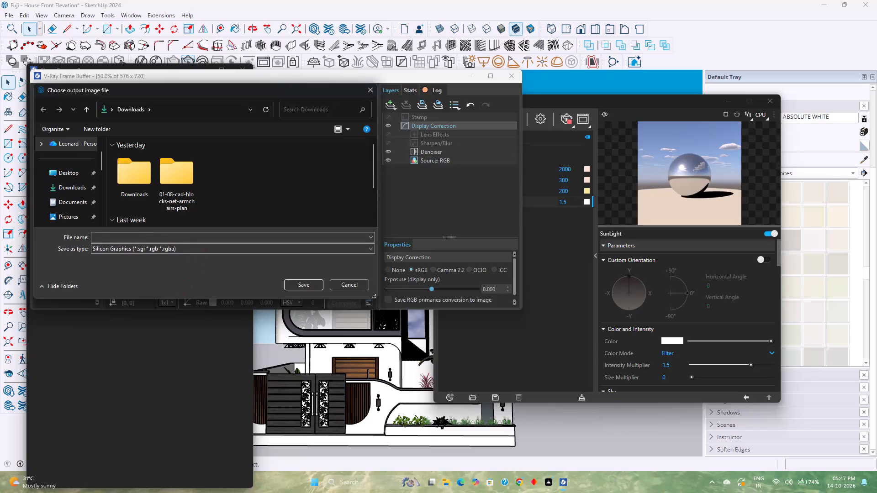
Save the rendered image in Downloads as a JPEG named 12345, reusing the name of the existing file 1234.
click(198, 246)
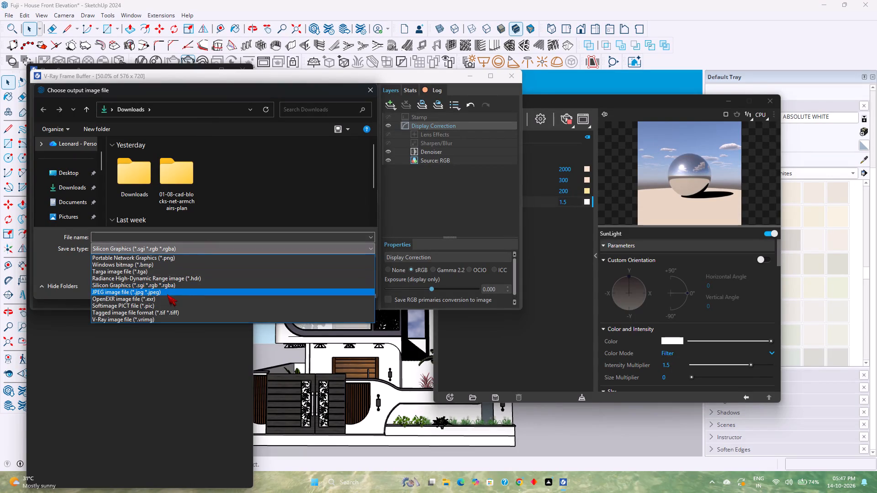
click(167, 294)
click(135, 184)
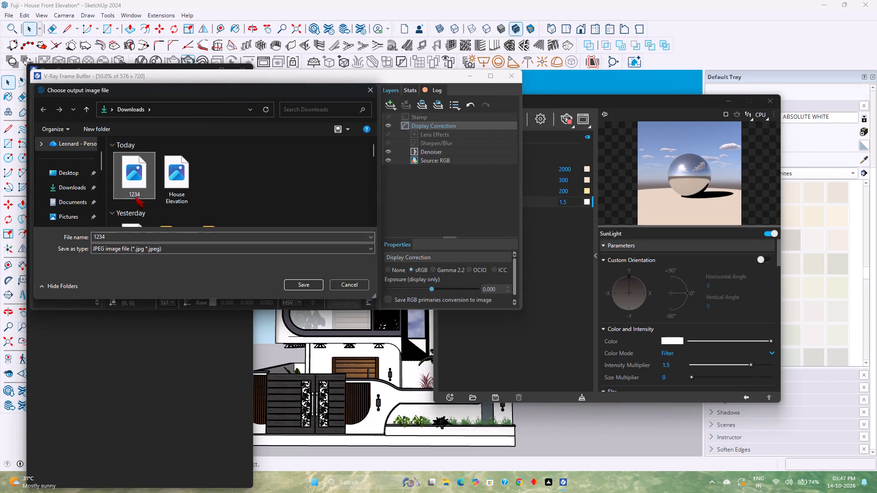
click(133, 241)
click(136, 235)
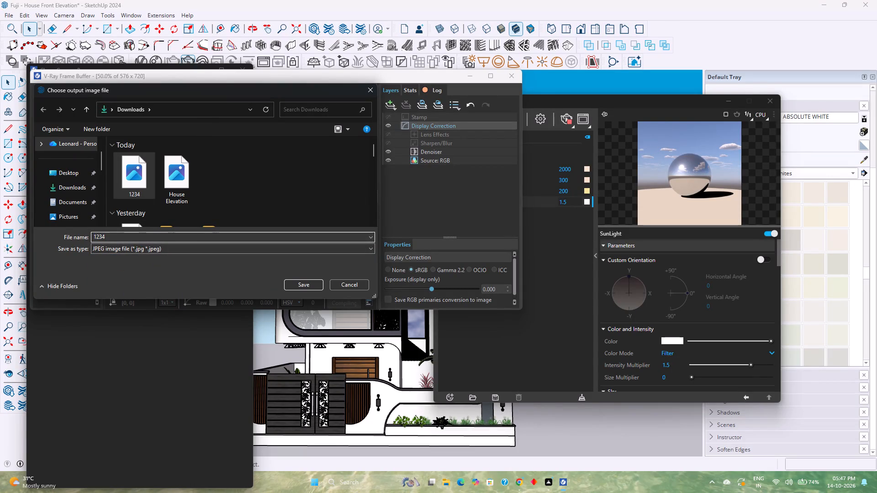
key(5)
key(Return)
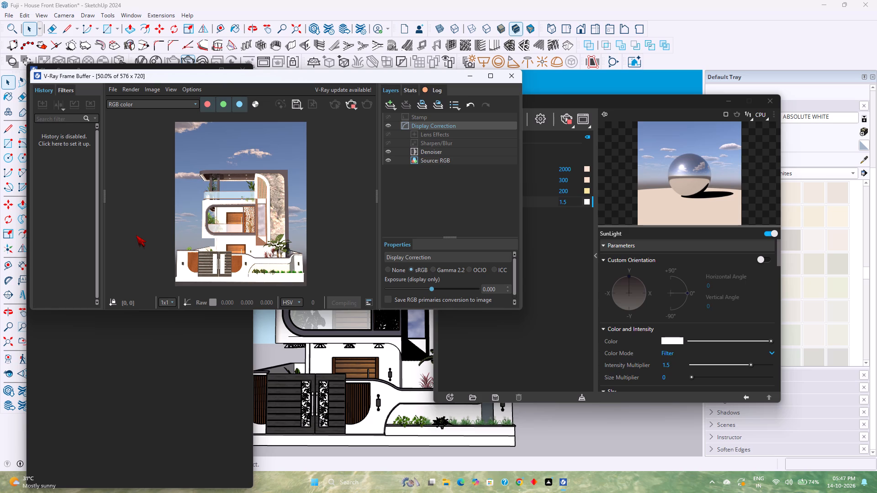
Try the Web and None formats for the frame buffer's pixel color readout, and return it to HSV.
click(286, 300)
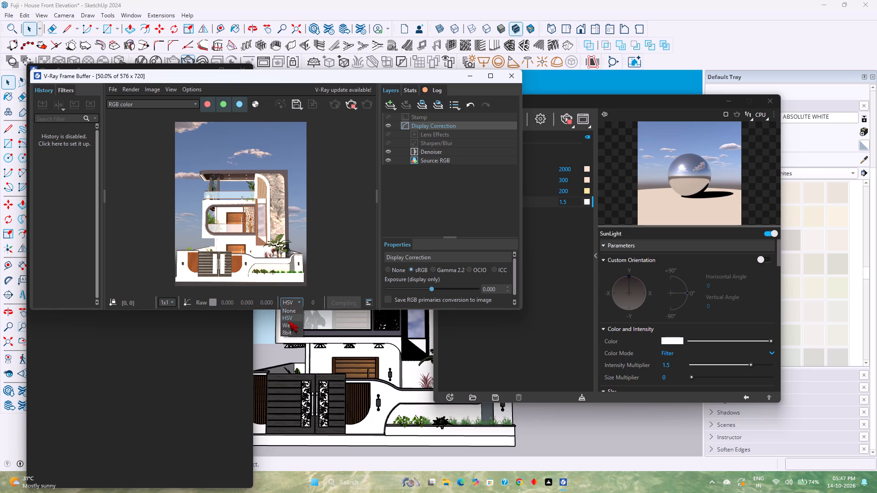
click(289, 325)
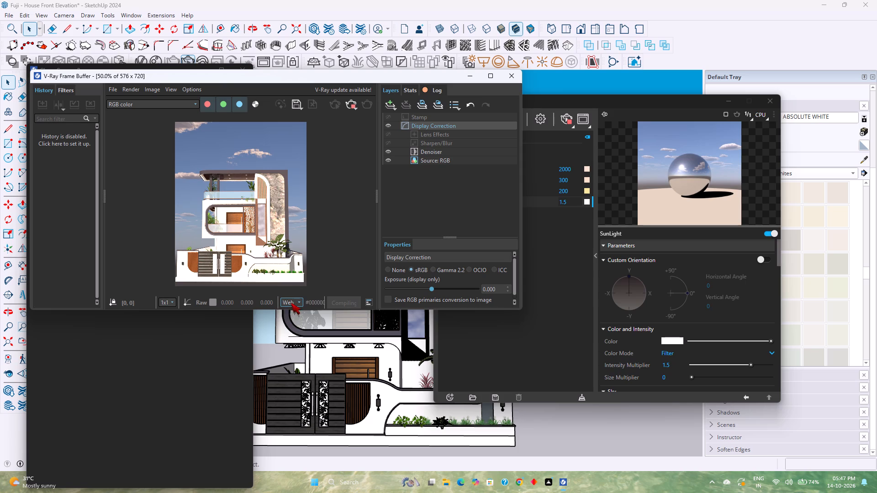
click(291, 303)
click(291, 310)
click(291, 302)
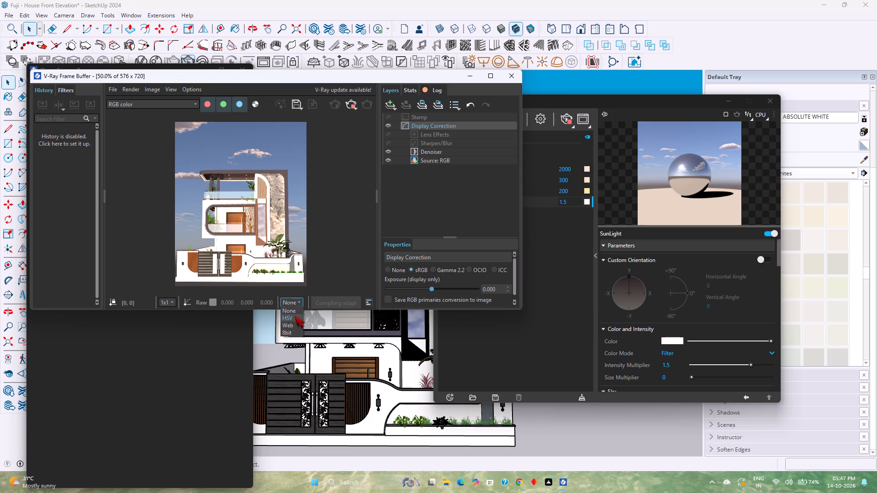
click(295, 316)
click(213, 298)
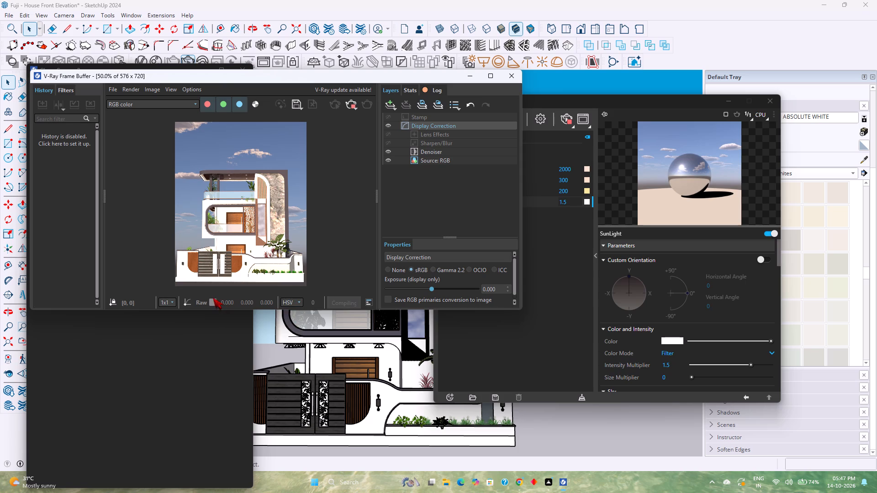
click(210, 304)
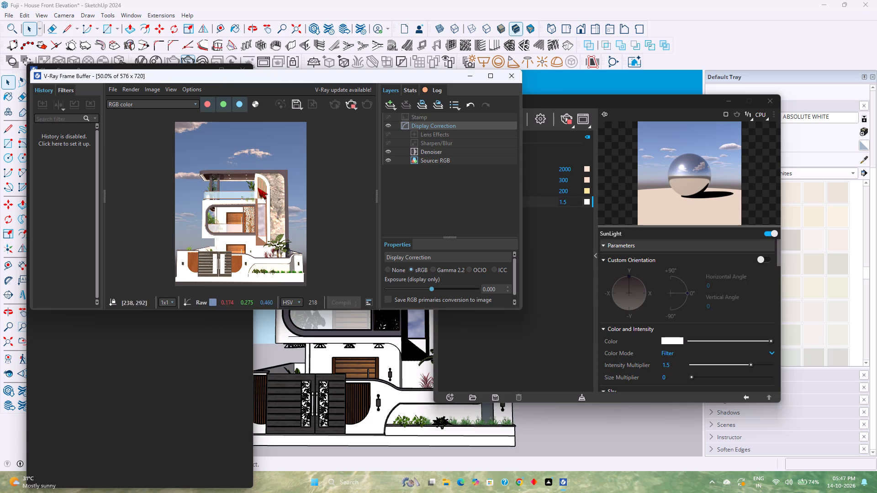
Examine the rendered house facade up close and as a whole in the frame buffer.
scroll(331, 215, up, 2)
scroll(280, 231, down, 2)
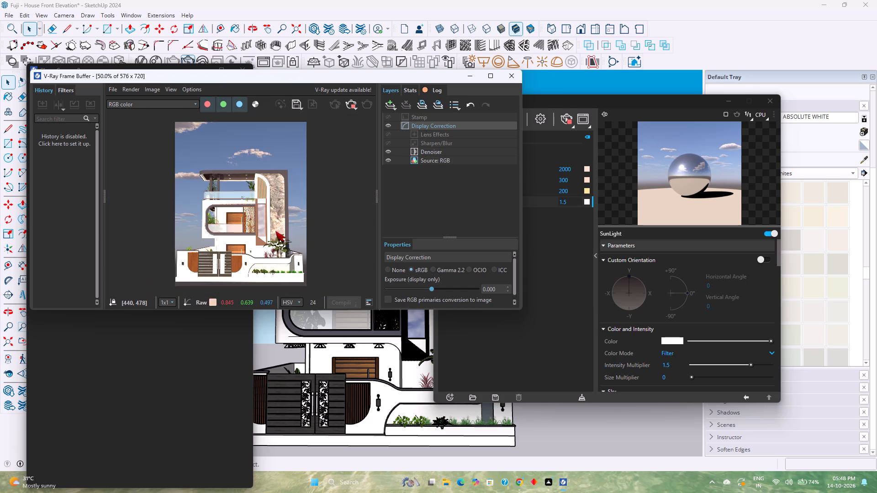
scroll(285, 226, up, 1)
scroll(285, 226, down, 1)
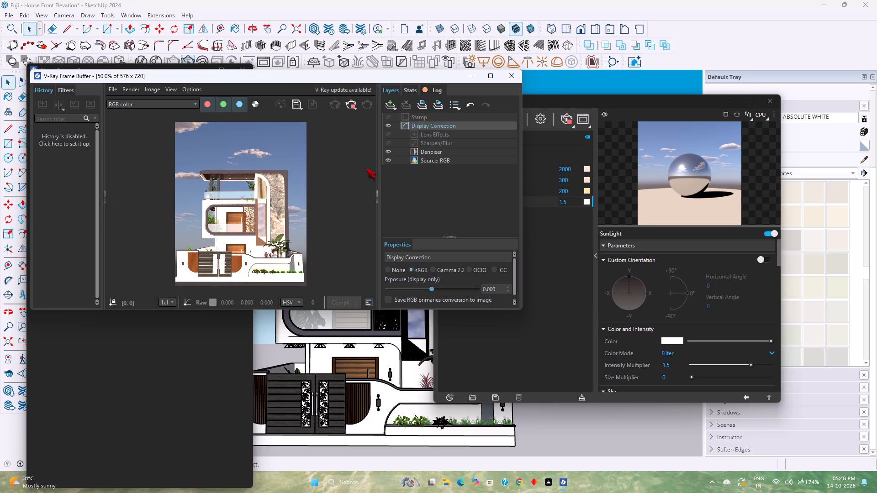
scroll(222, 205, up, 2)
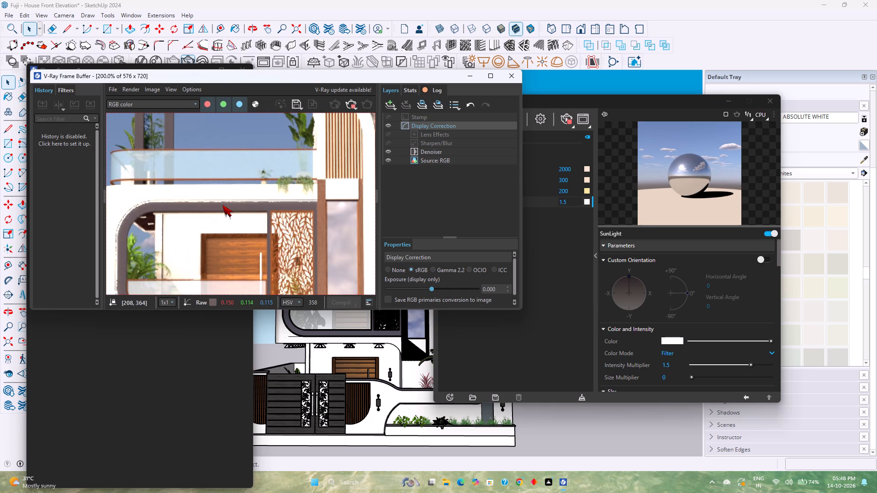
scroll(222, 205, down, 2)
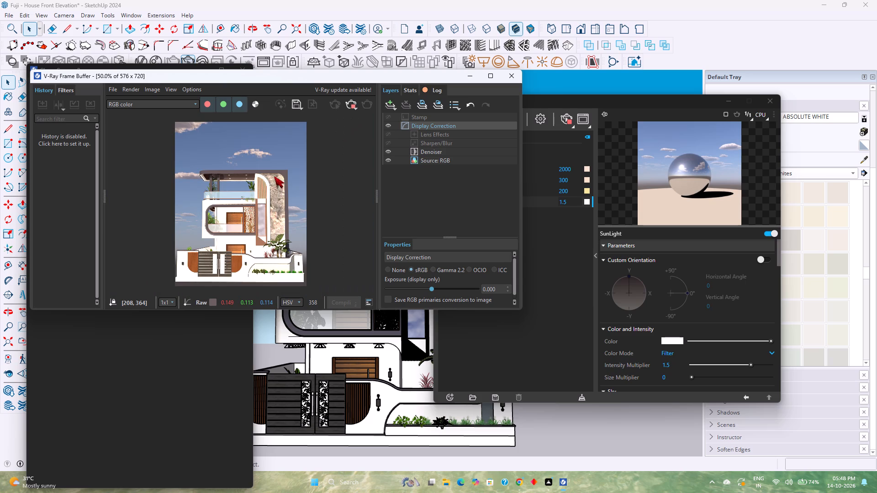
Set the render's display correction to OCIO with an exposure of about -1.14, and close the frame buffer.
click(457, 268)
click(485, 267)
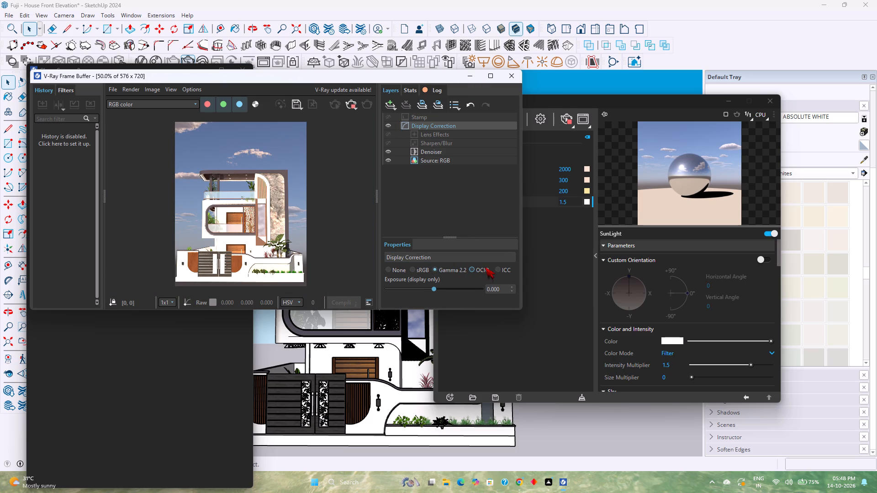
click(420, 288)
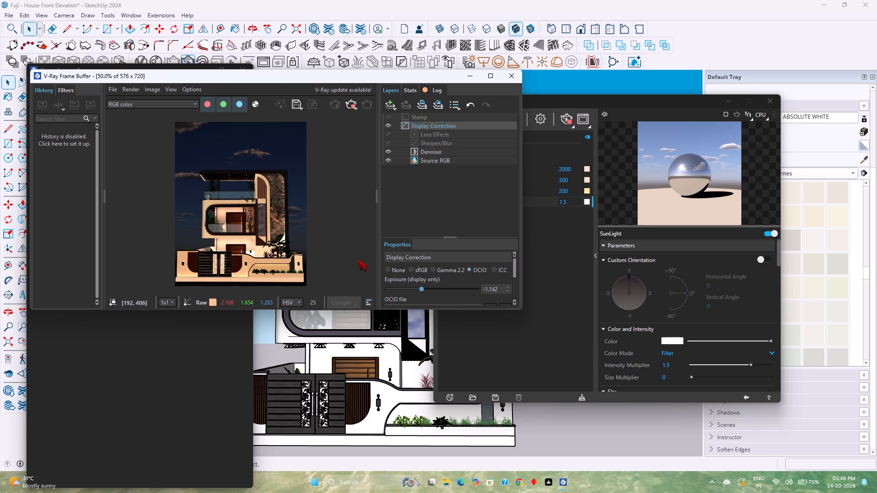
click(508, 81)
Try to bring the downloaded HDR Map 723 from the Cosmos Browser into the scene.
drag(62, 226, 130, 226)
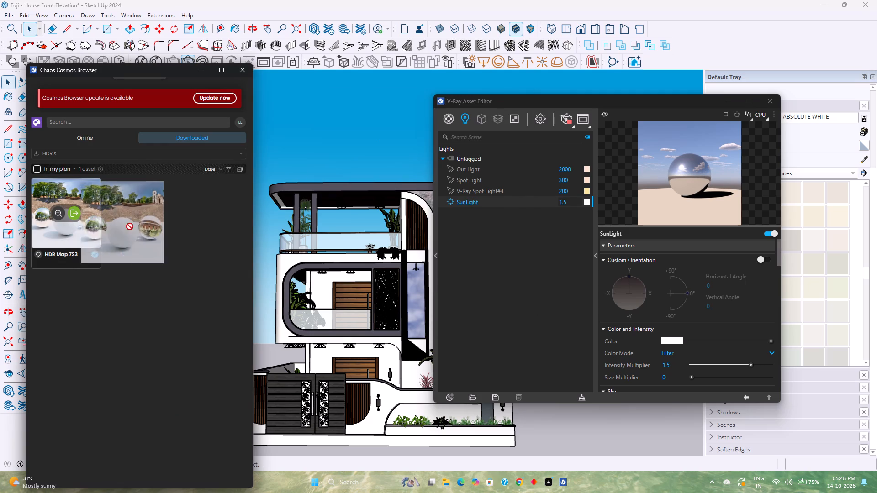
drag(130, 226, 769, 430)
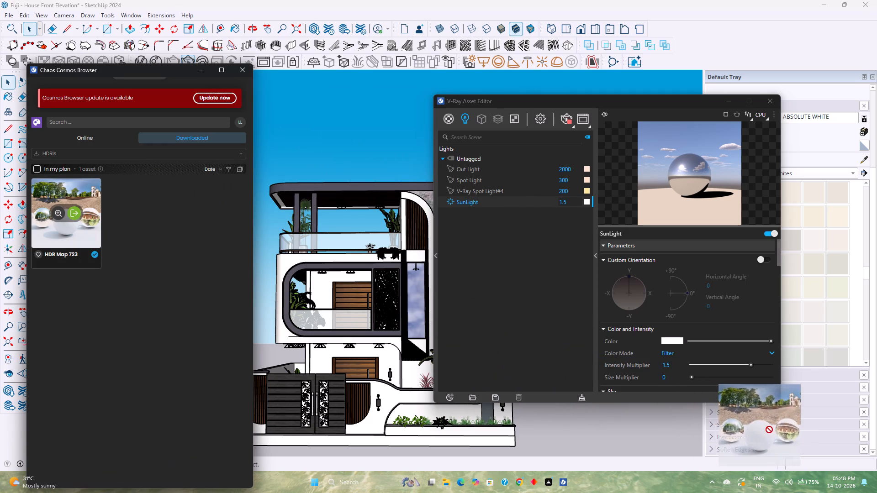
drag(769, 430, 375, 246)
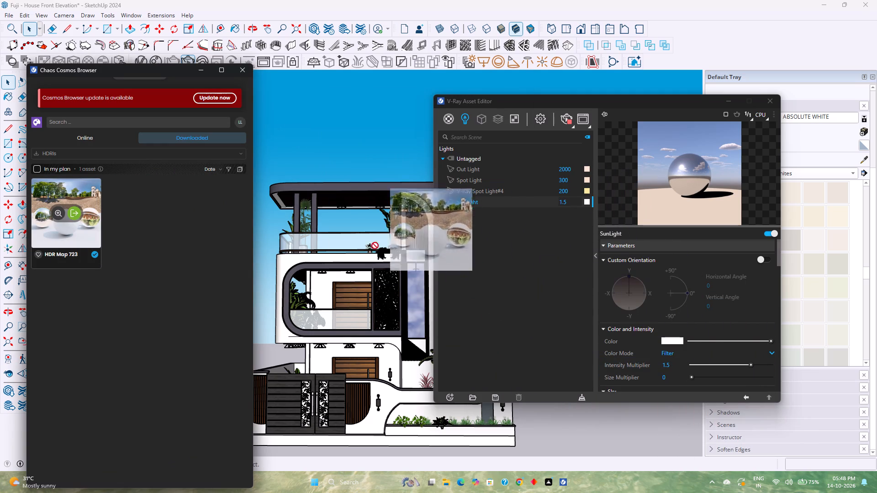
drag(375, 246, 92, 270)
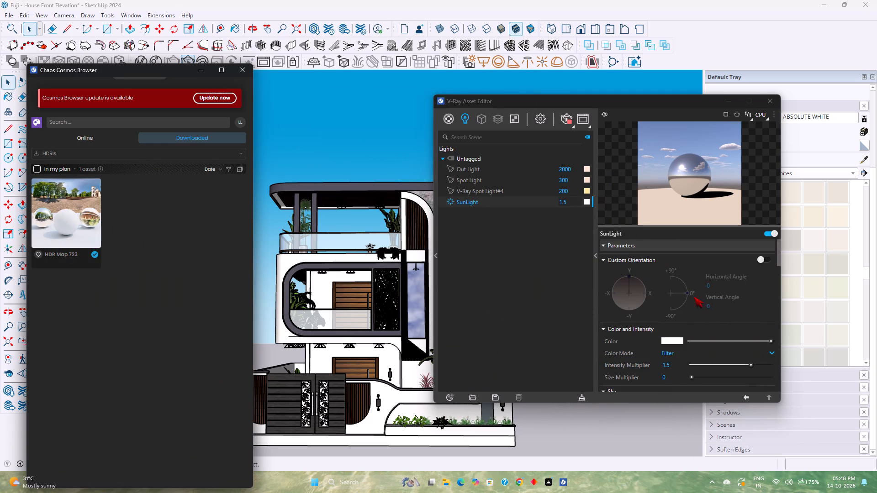
Move the V-Ray Asset Editor clear of the tray and expand the Scenes and Shadows settings.
drag(662, 101, 520, 76)
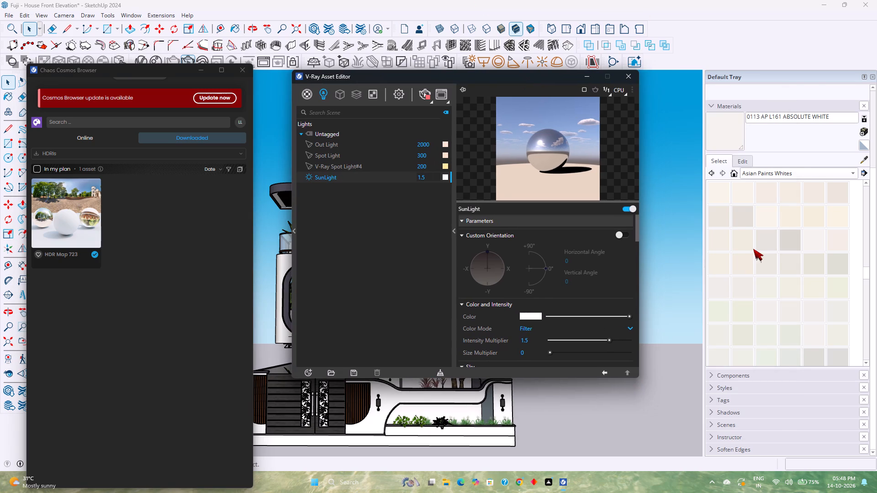
scroll(753, 249, down, 1)
scroll(742, 370, down, 4)
click(734, 425)
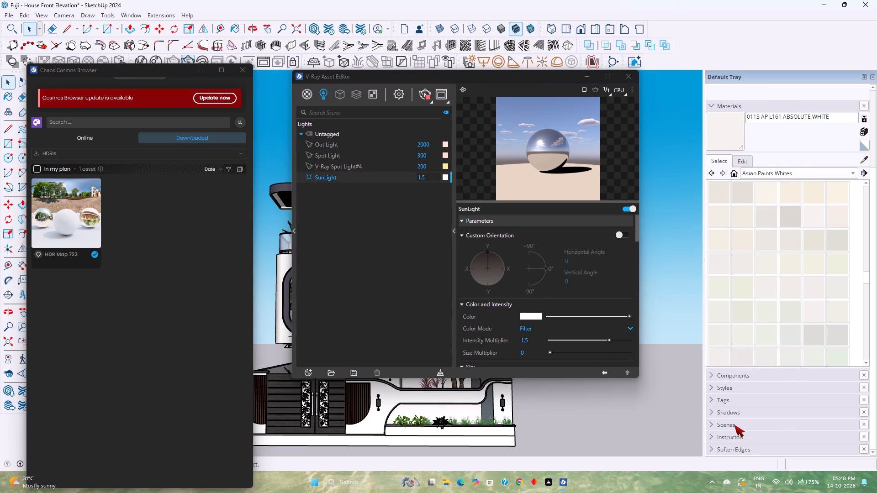
scroll(734, 425, down, 5)
click(731, 384)
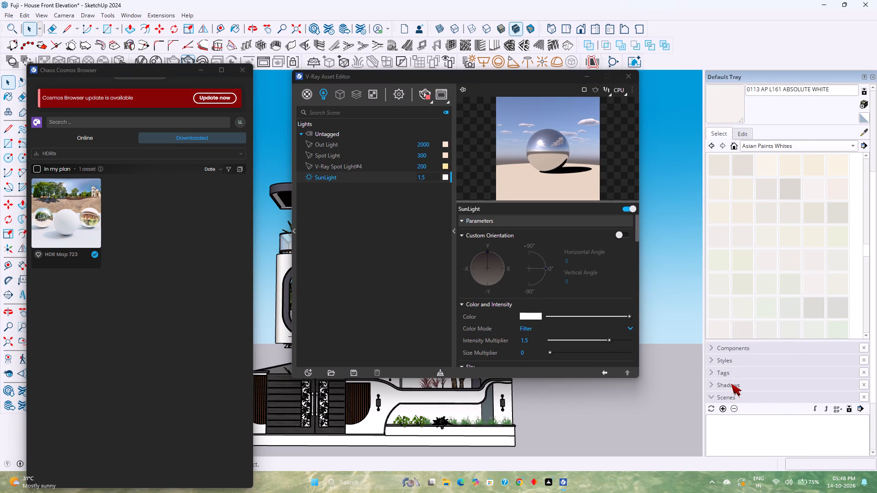
Expand the Styles settings and try to open the Background Settings of the current style's mix options.
click(729, 362)
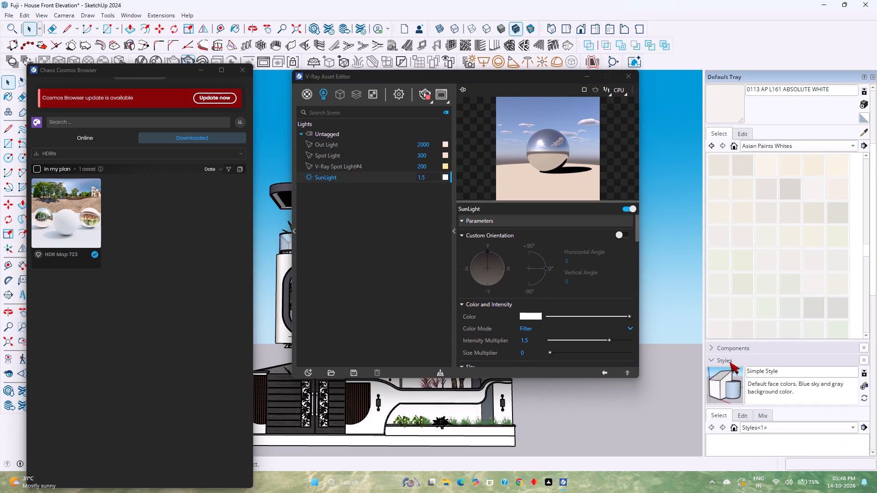
scroll(729, 362, down, 4)
click(757, 333)
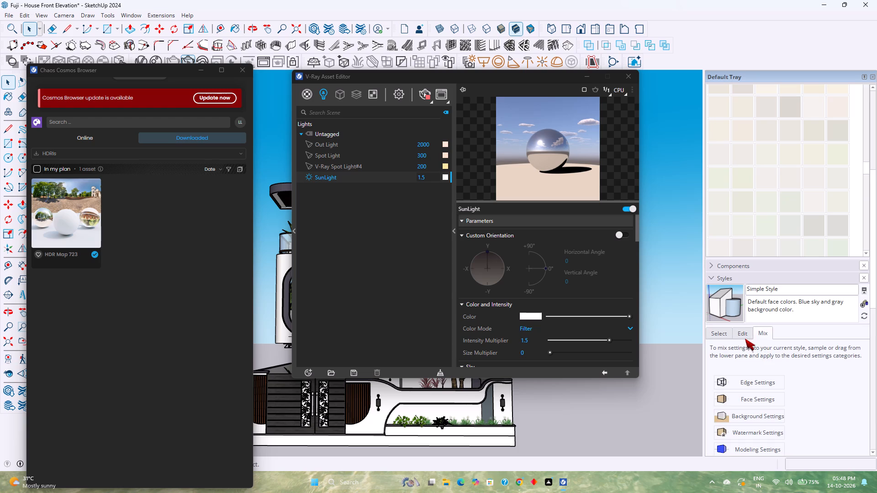
click(756, 412)
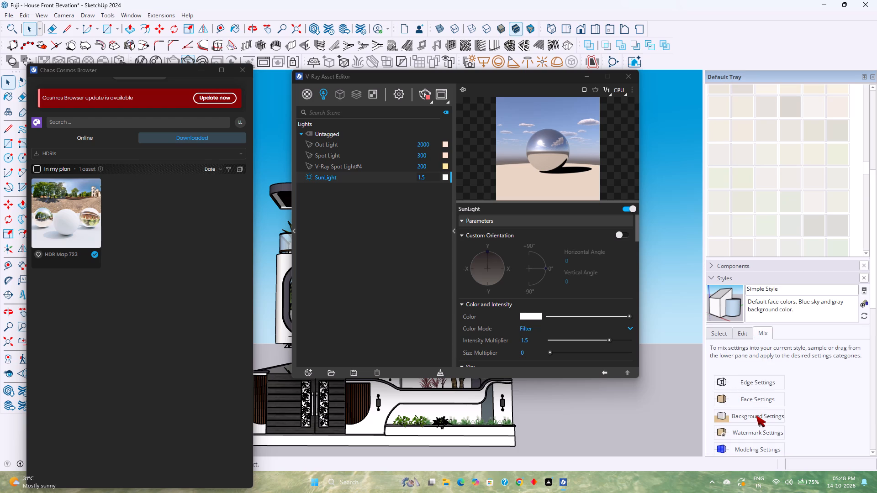
click(756, 415)
scroll(756, 410, down, 4)
double_click(731, 331)
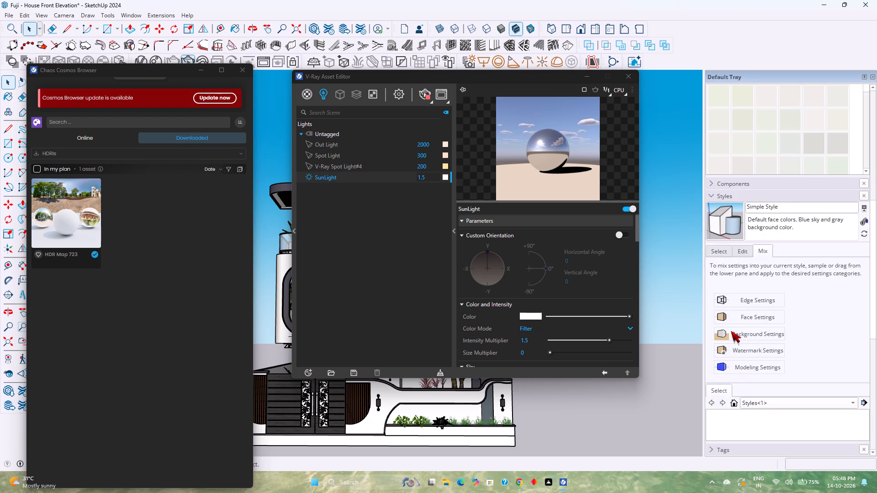
scroll(755, 395, down, 2)
click(741, 334)
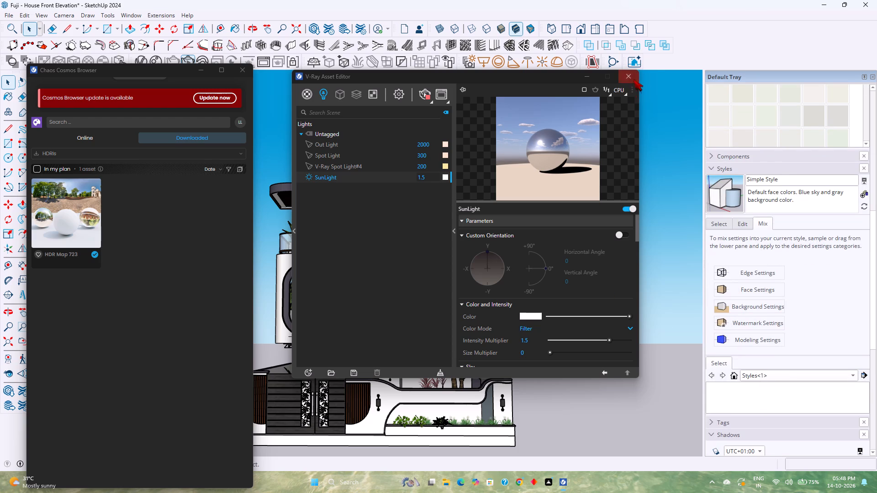
Close the V-Ray Asset Editor and the Cosmos Browser.
click(634, 79)
click(238, 70)
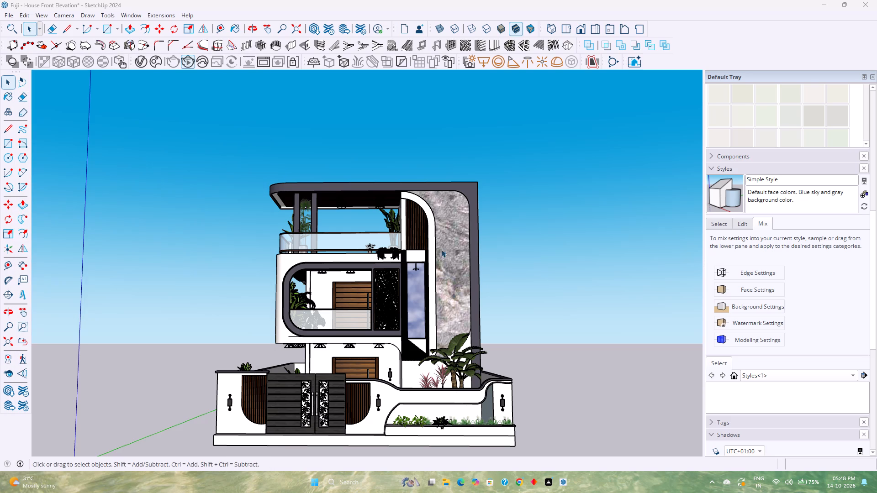
Try the style's Background Settings again, and open the editing options of Simple Style.
double_click(750, 303)
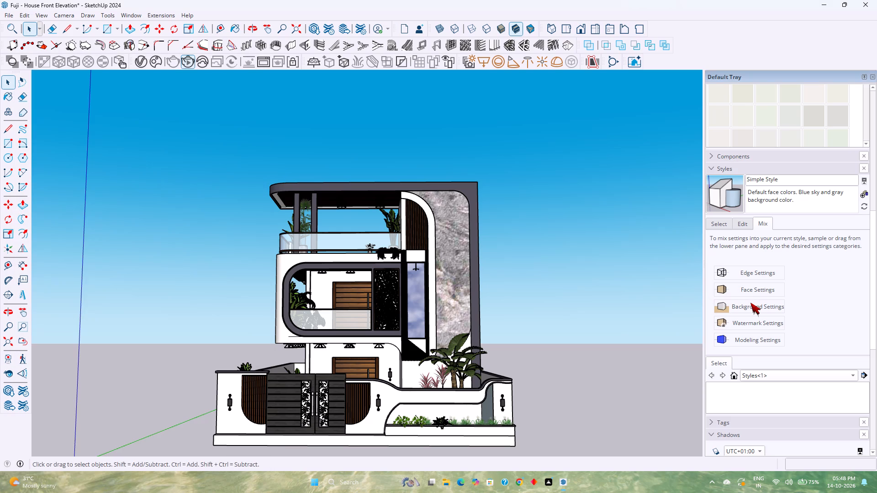
click(737, 224)
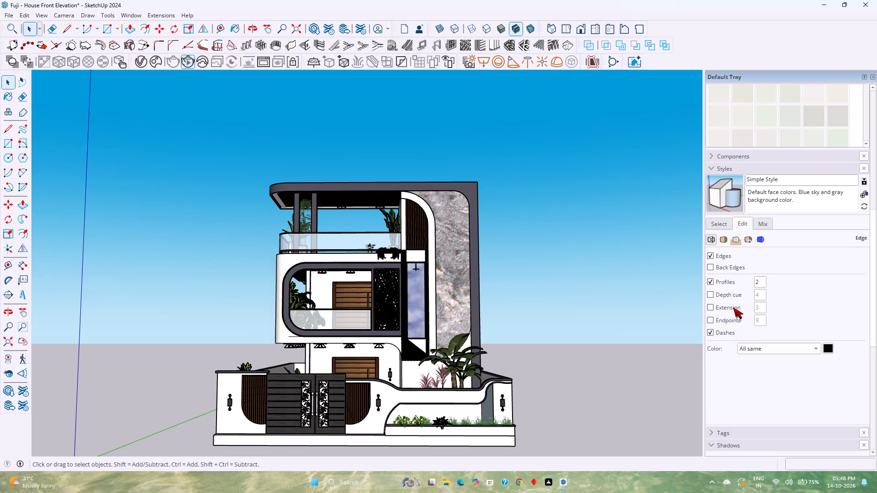
Set the model's shadow Light to 67, the time of day to 12:22 pm and Dark to 60.
scroll(808, 301, down, 4)
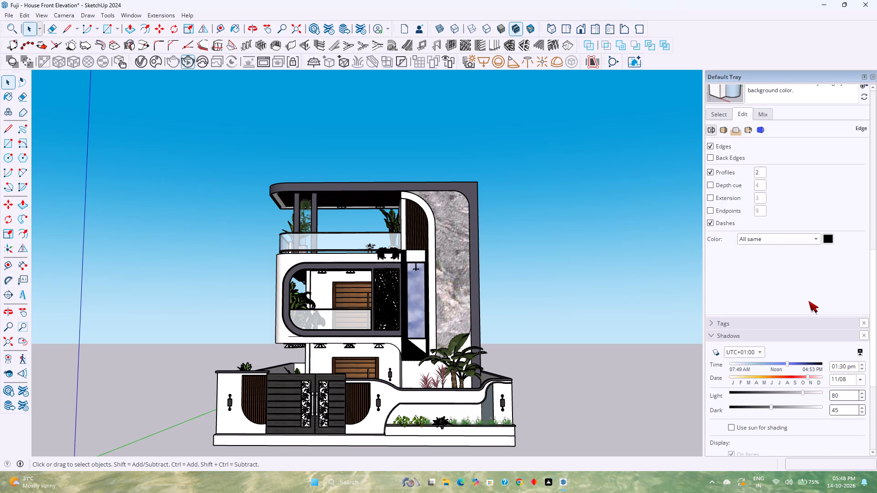
drag(803, 391, 795, 392)
drag(795, 392, 791, 394)
drag(787, 365, 776, 364)
scroll(808, 405, down, 3)
scroll(808, 405, up, 9)
Set the model's shadow Dark value to 66.
scroll(780, 407, up, 1)
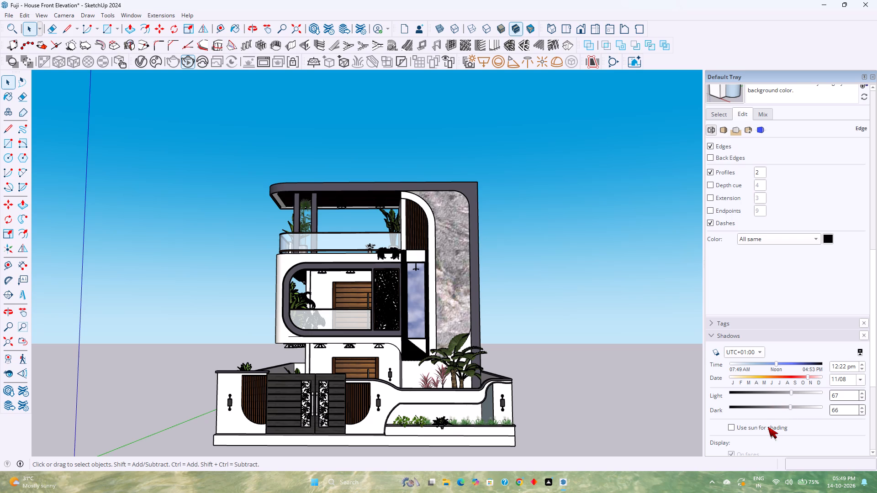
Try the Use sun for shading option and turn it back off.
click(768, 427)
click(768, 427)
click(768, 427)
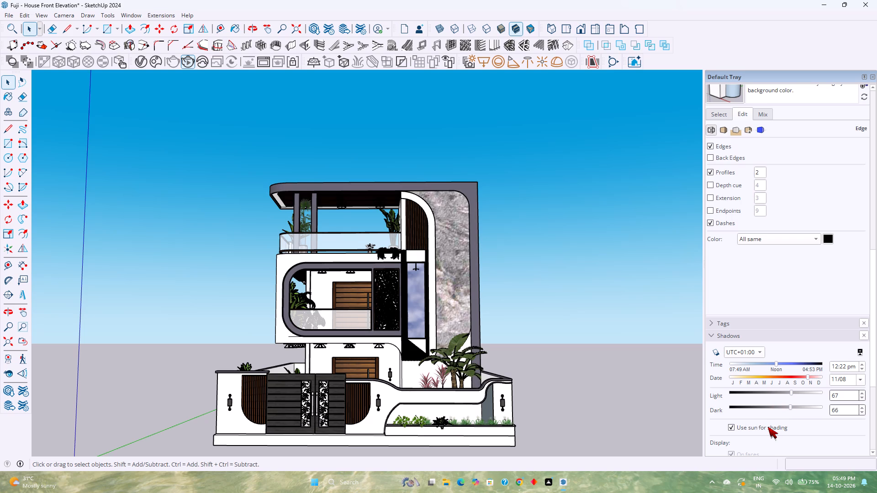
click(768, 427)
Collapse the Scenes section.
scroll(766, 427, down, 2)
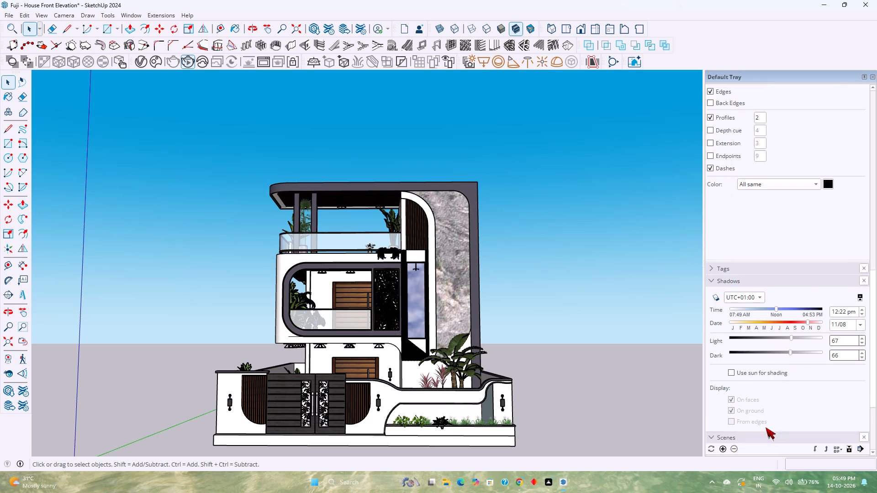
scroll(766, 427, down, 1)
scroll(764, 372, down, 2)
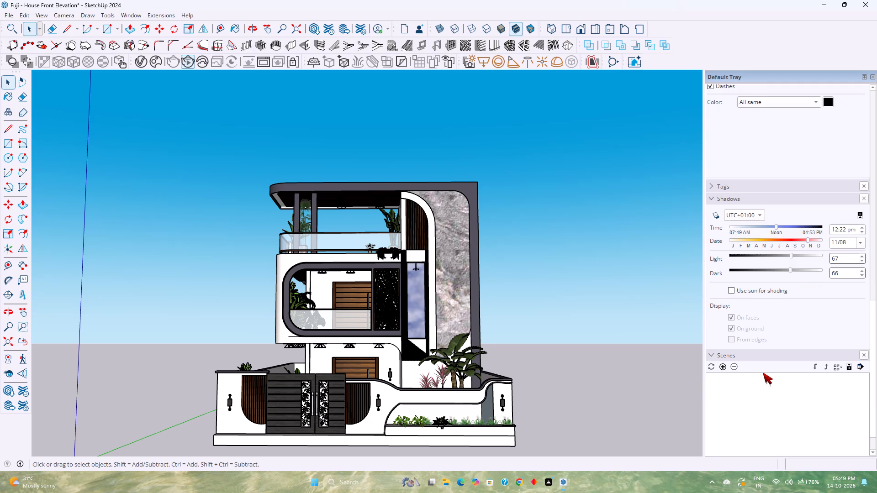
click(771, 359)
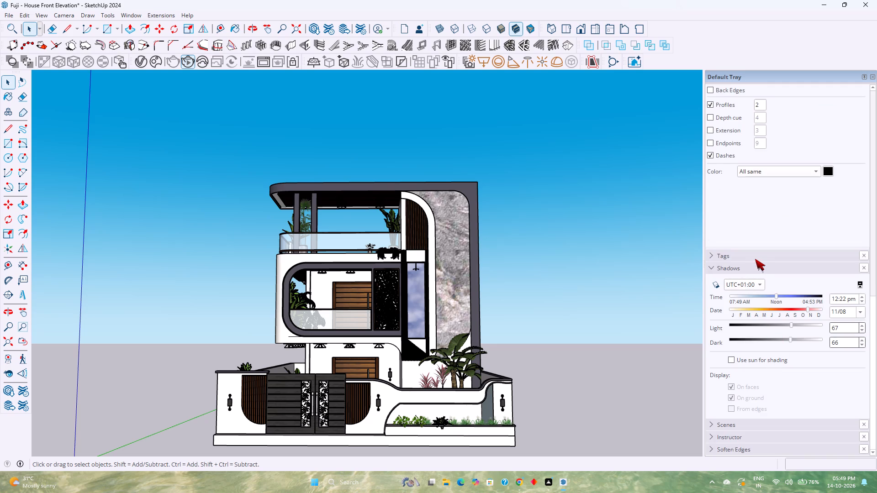
Turn on Ground in Simple Style's background settings, keeping Sky enabled.
scroll(759, 257, up, 8)
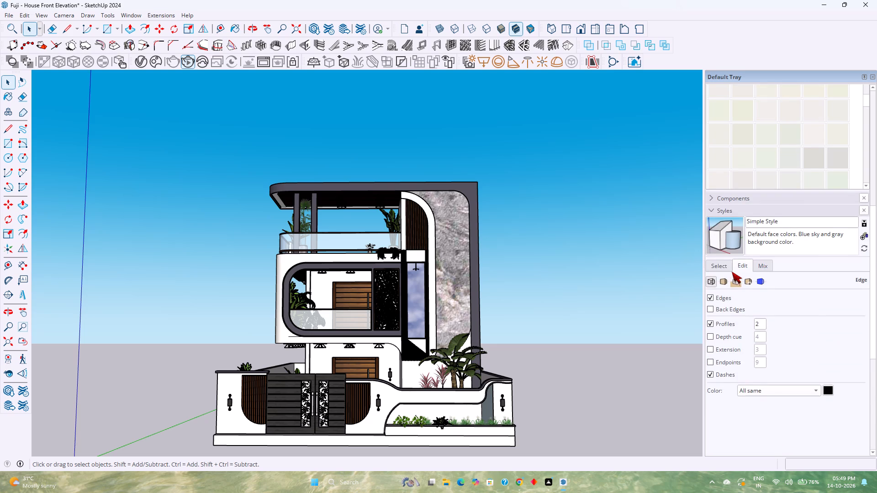
click(723, 284)
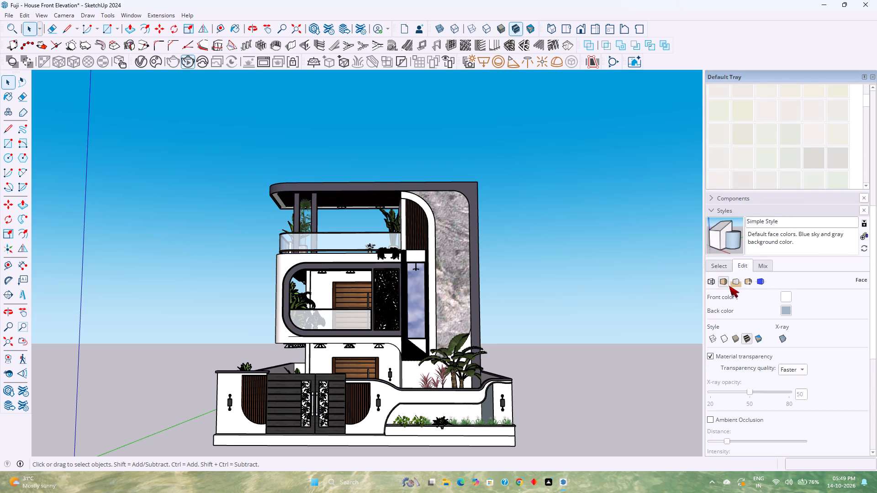
click(734, 281)
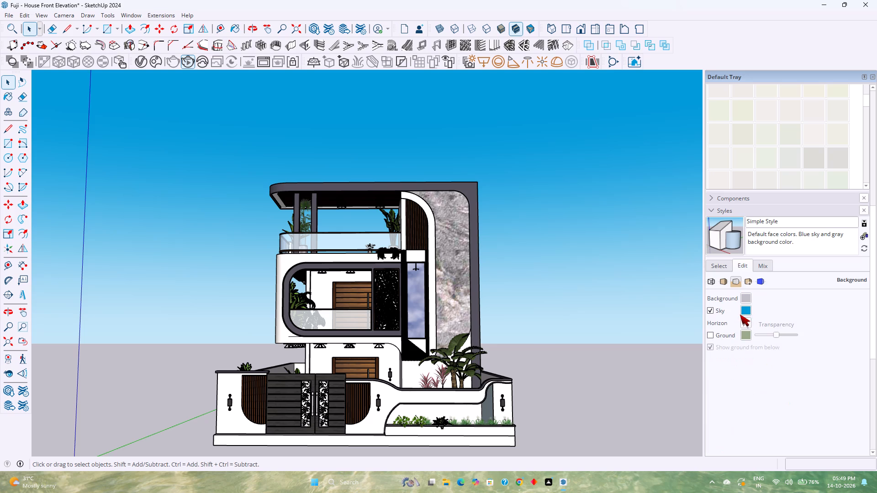
click(712, 308)
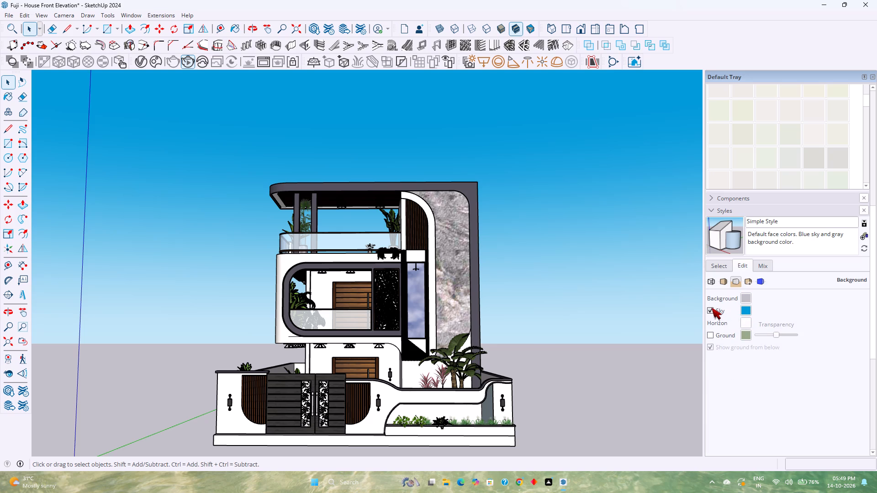
click(712, 308)
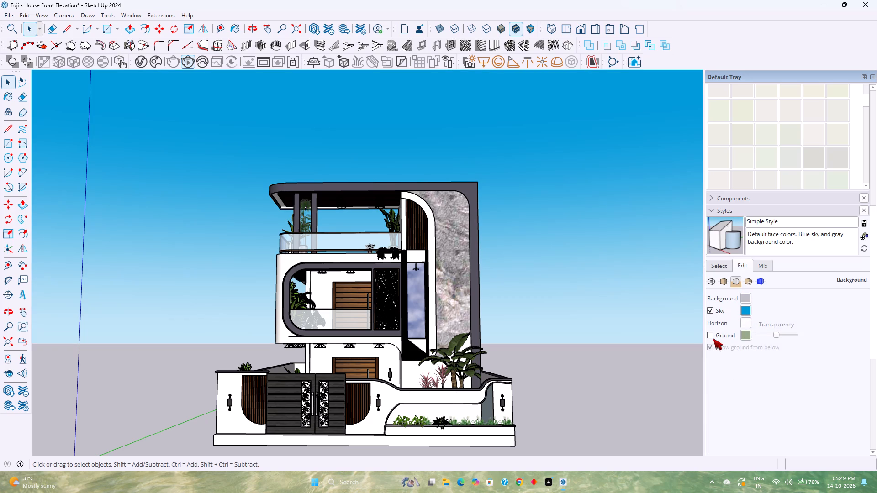
click(713, 338)
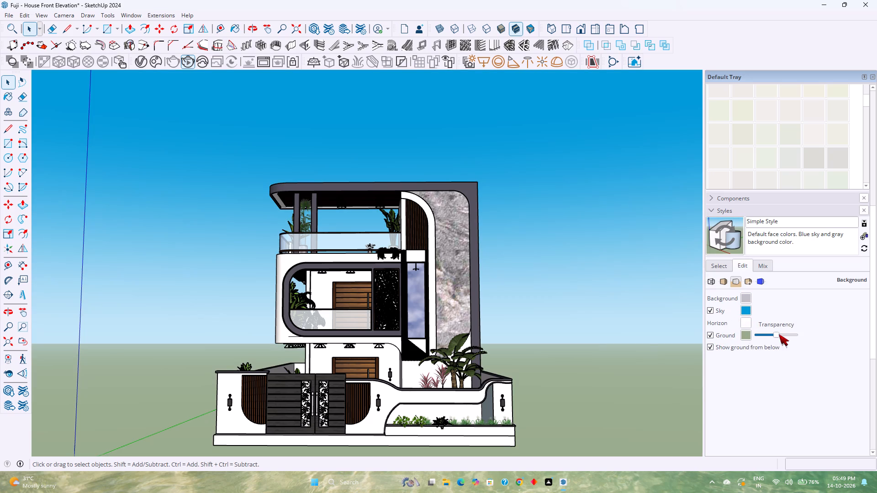
click(777, 334)
double_click(850, 282)
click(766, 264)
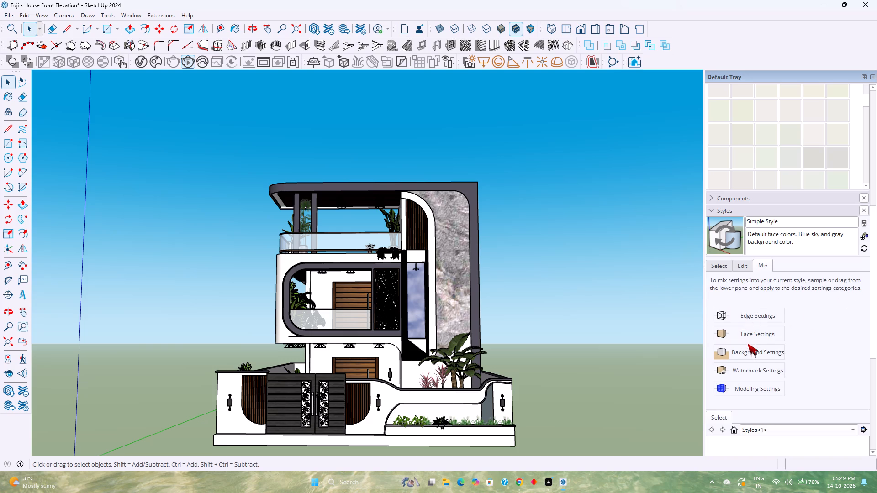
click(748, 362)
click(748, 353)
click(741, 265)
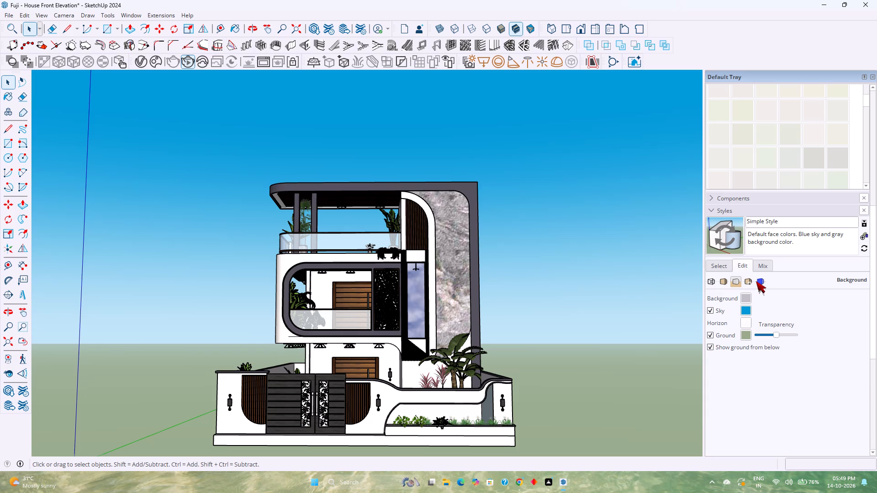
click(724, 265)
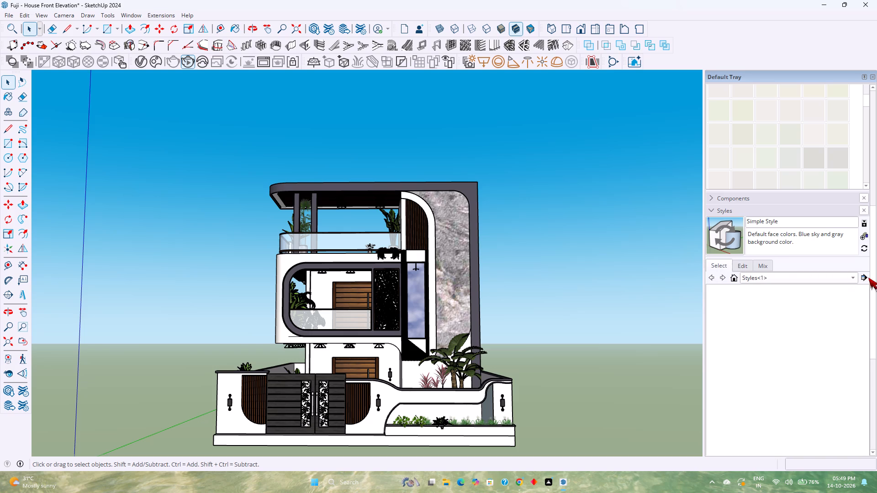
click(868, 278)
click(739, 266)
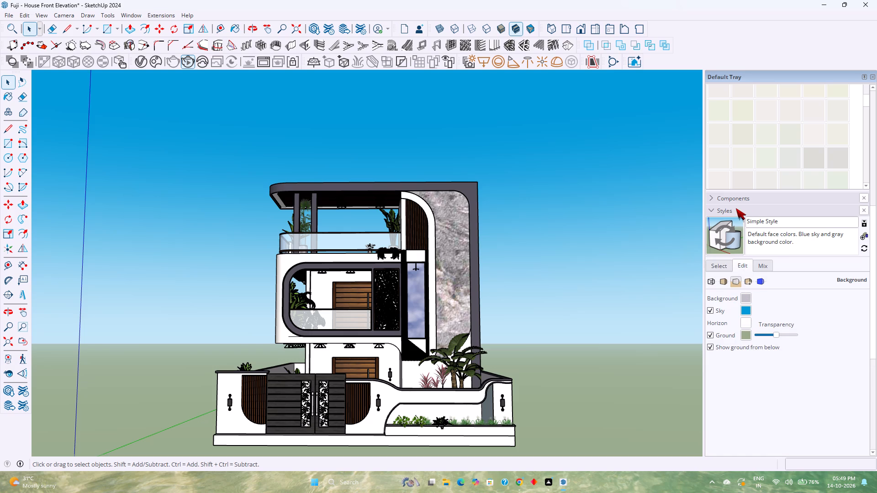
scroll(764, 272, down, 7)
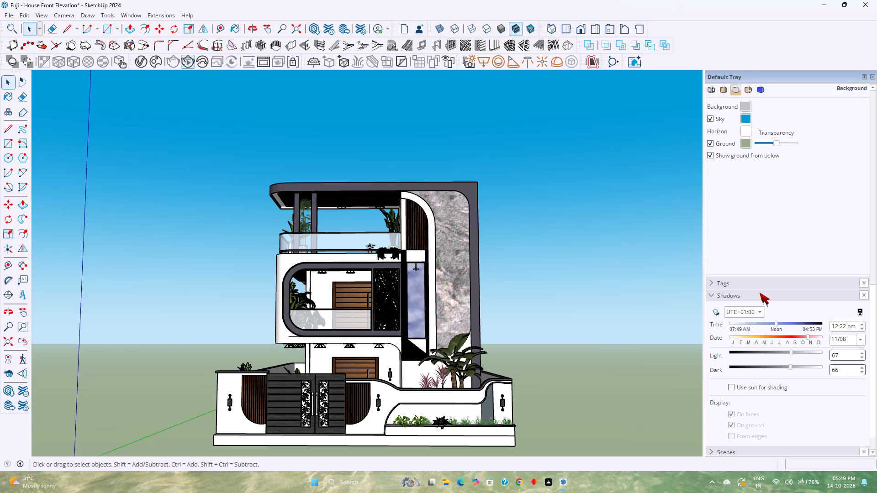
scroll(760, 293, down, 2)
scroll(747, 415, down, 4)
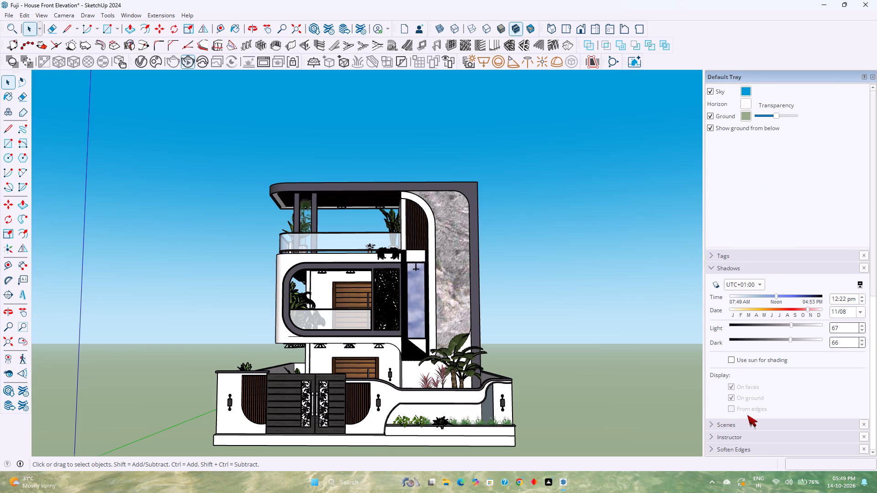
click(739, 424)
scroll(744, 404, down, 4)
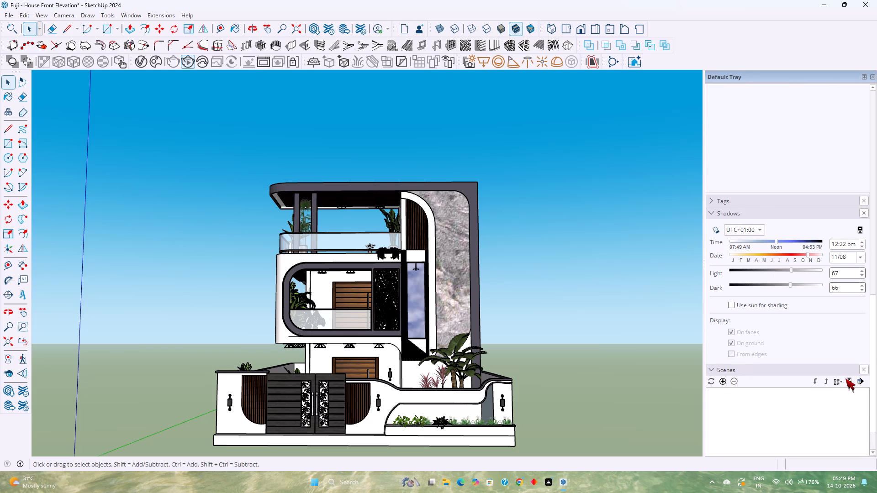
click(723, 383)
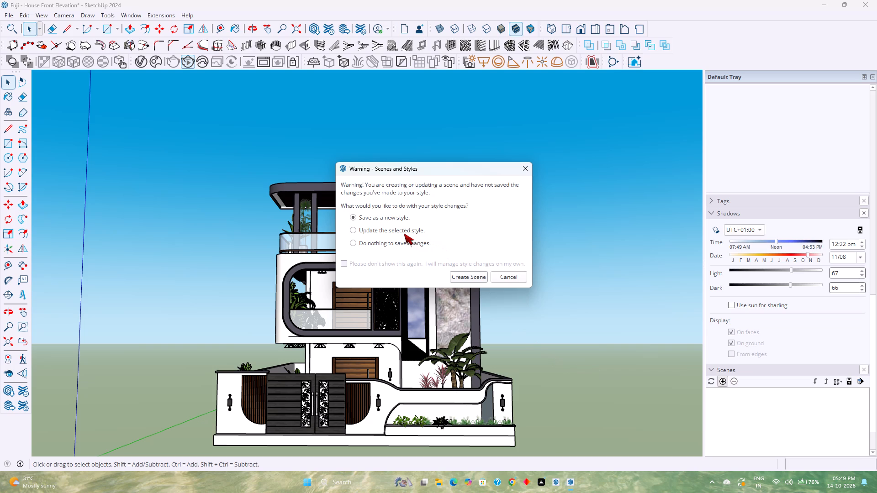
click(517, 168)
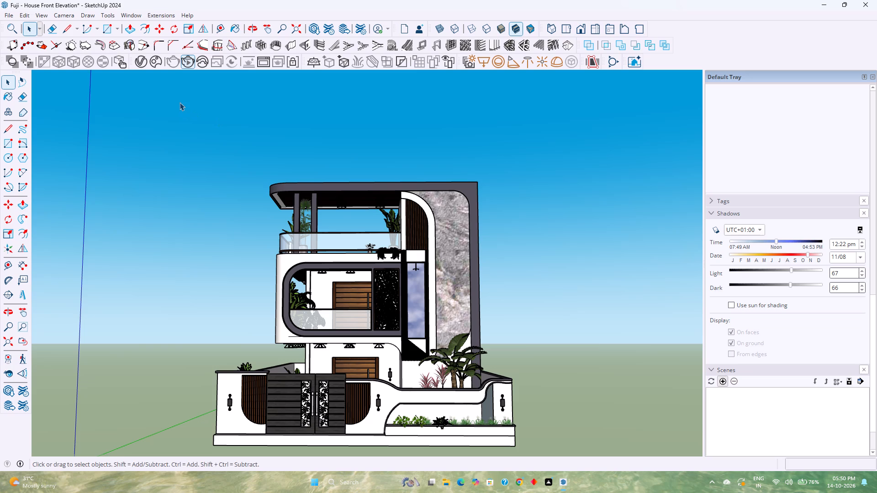
Start a V-Ray interactive render of the house front elevation.
click(184, 62)
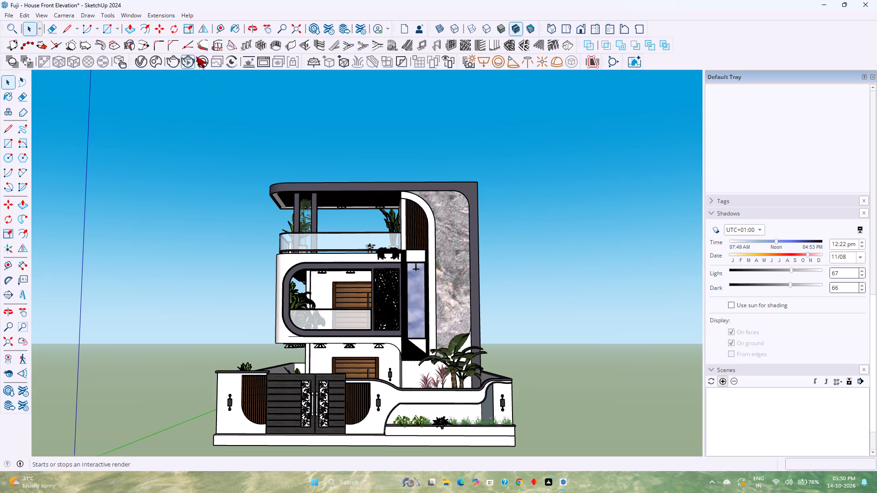
click(186, 64)
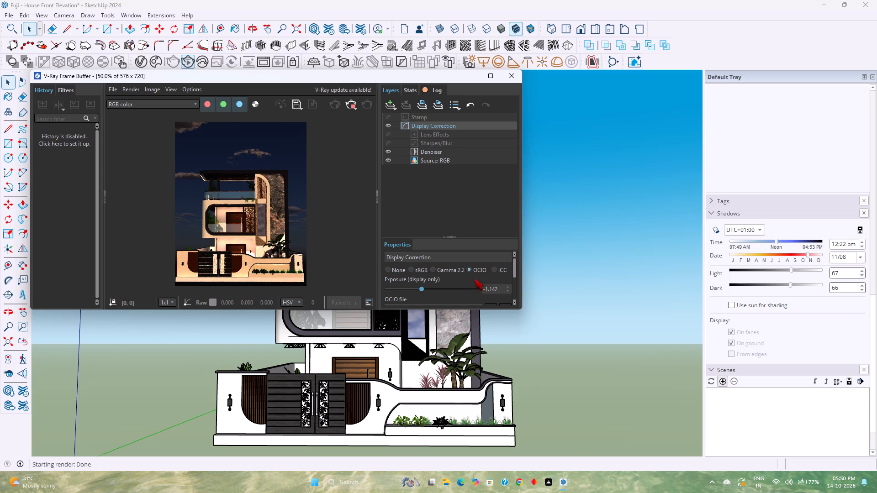
Switch the render's Display Correction to Gamma 2.2, try an exposure of 0, and settle on an exposure of -0.971.
click(413, 270)
click(442, 267)
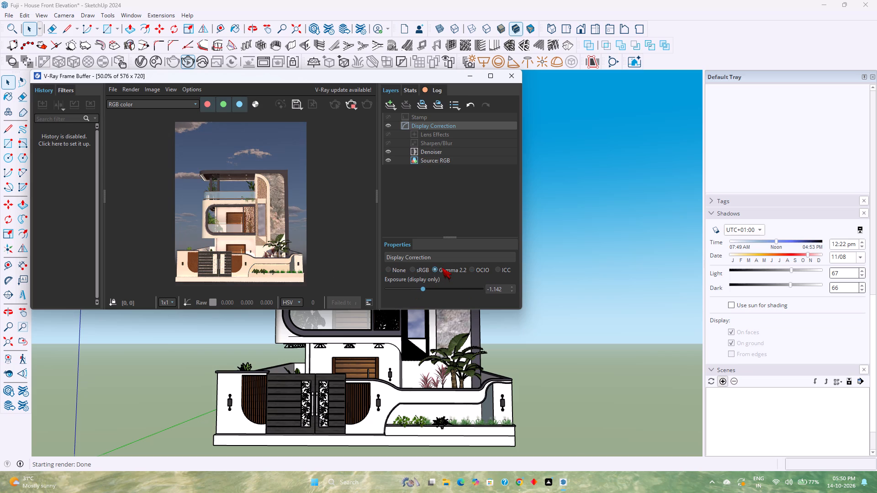
double_click(507, 287)
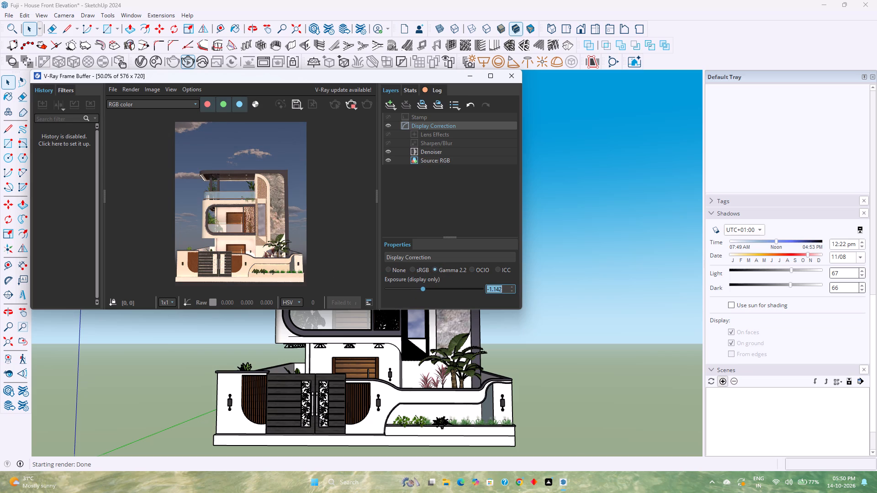
key(0)
key(Return)
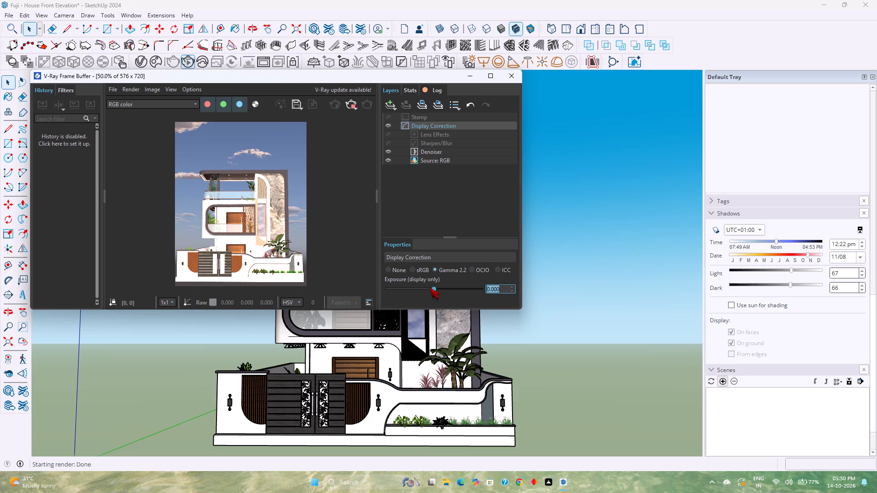
drag(432, 288, 425, 288)
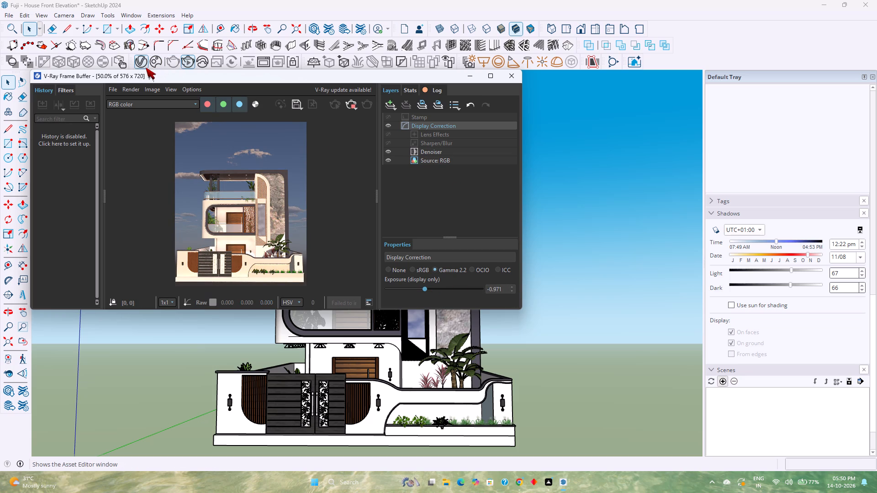
Lower the SunLight intensity multiplier to 0.924 and further to 0.407, arranging the V-Ray windows so the render stays visible.
click(146, 68)
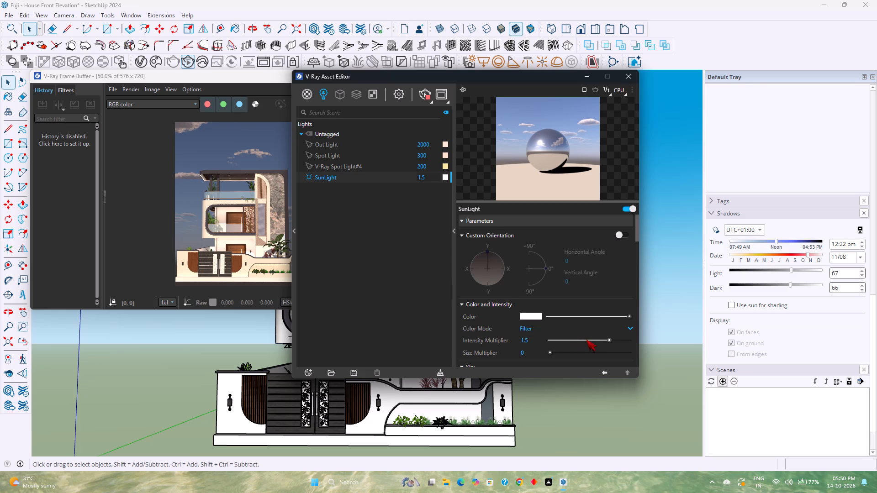
click(586, 340)
drag(493, 79, 543, 78)
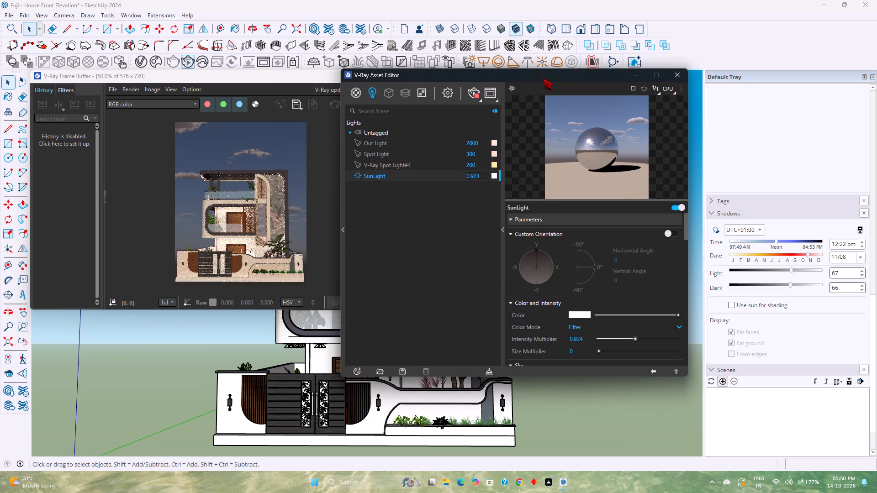
drag(543, 78, 580, 72)
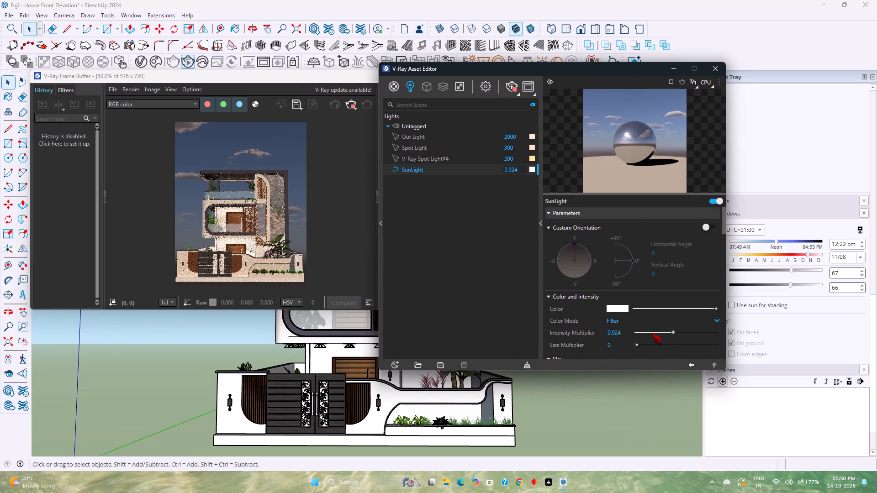
click(653, 333)
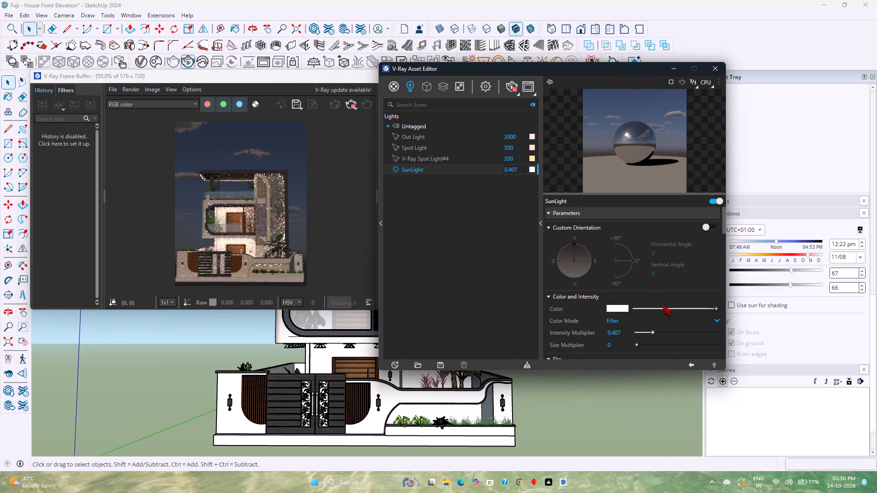
drag(544, 70, 577, 69)
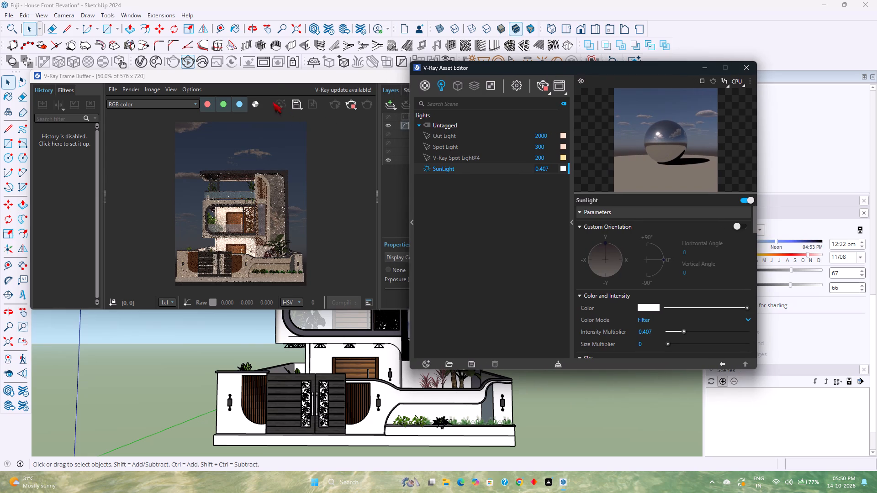
drag(272, 78, 283, 90)
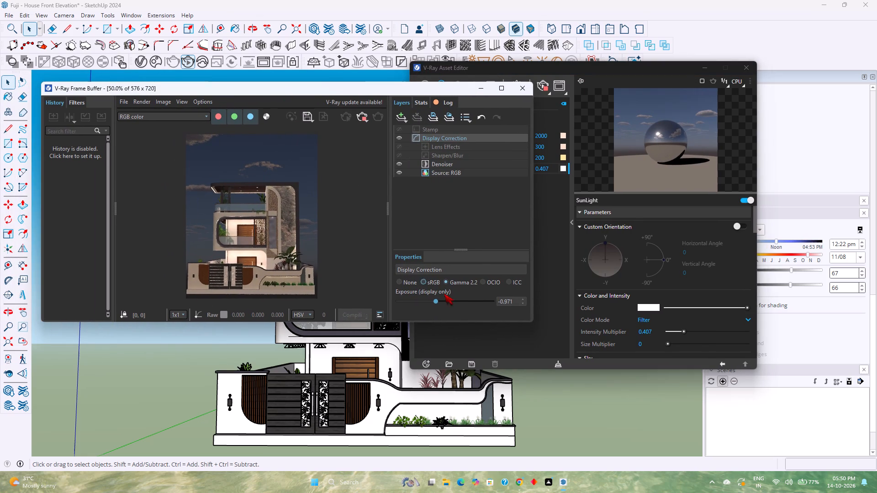
Reset the Display Correction exposure of the render to 0.
double_click(513, 303)
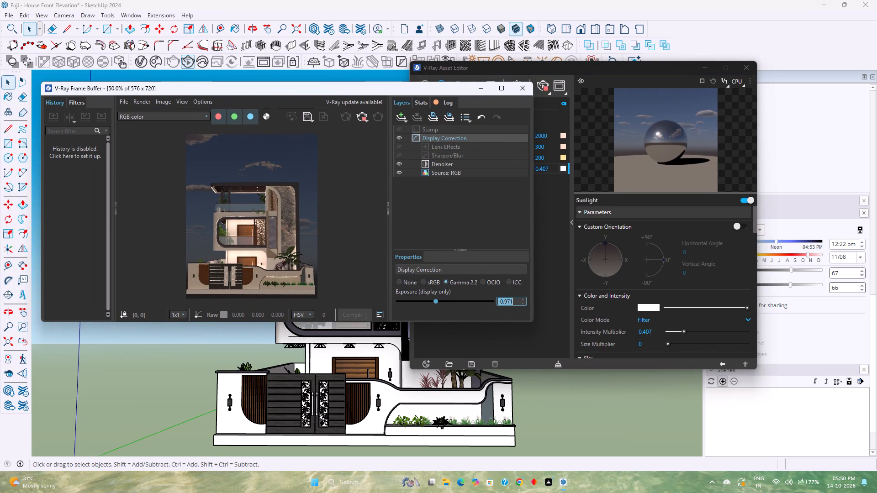
key(0)
key(Return)
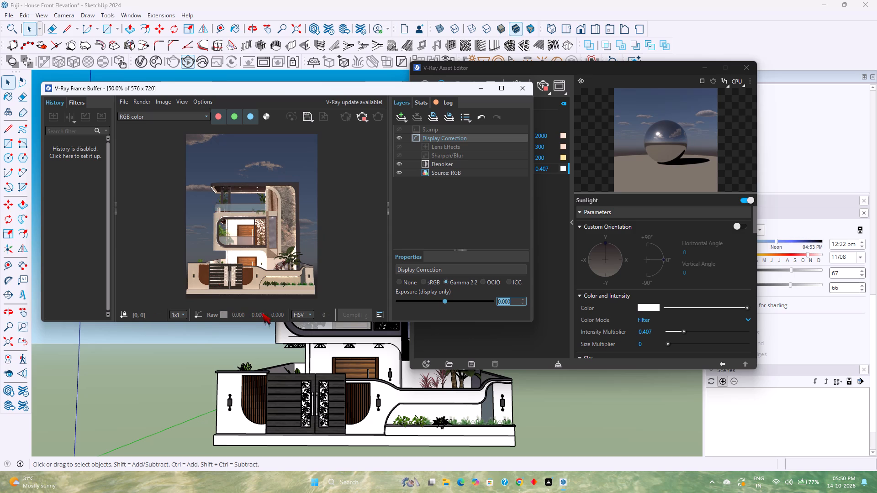
Try a SunLight intensity multiplier of 0.223, settle on 0.25, and bring the render window back to the front.
click(676, 331)
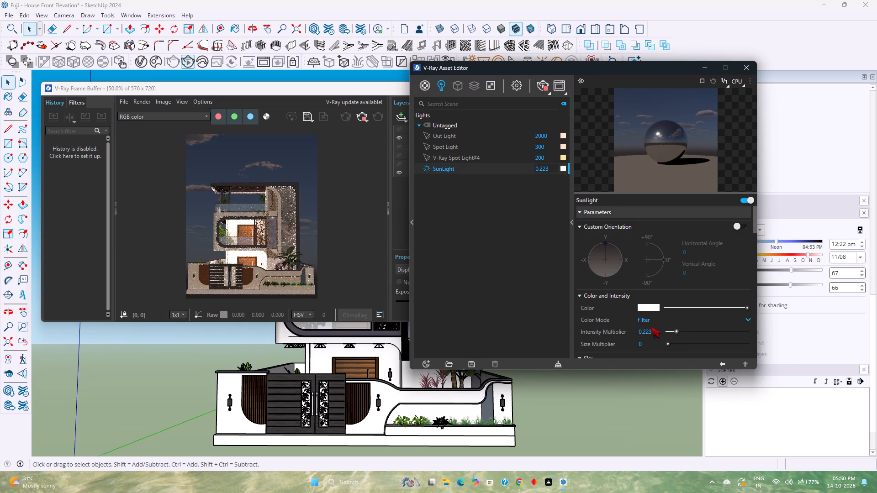
double_click(655, 329)
text(0.25)
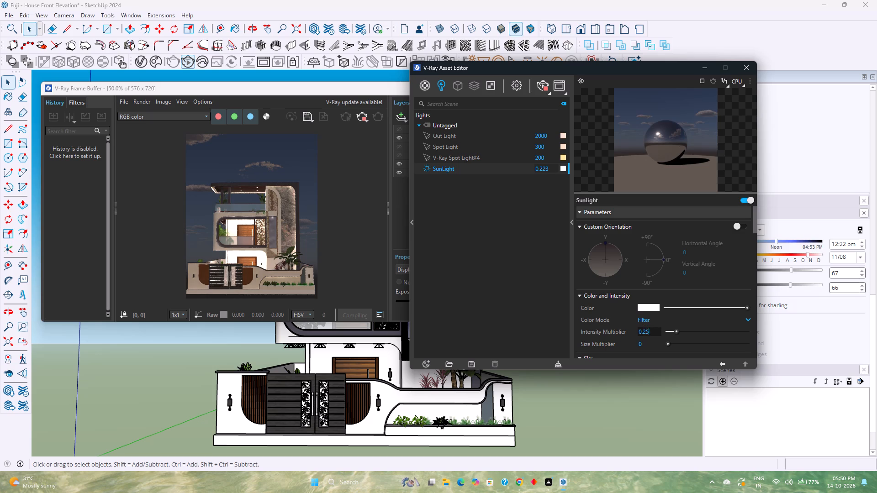
key(Return)
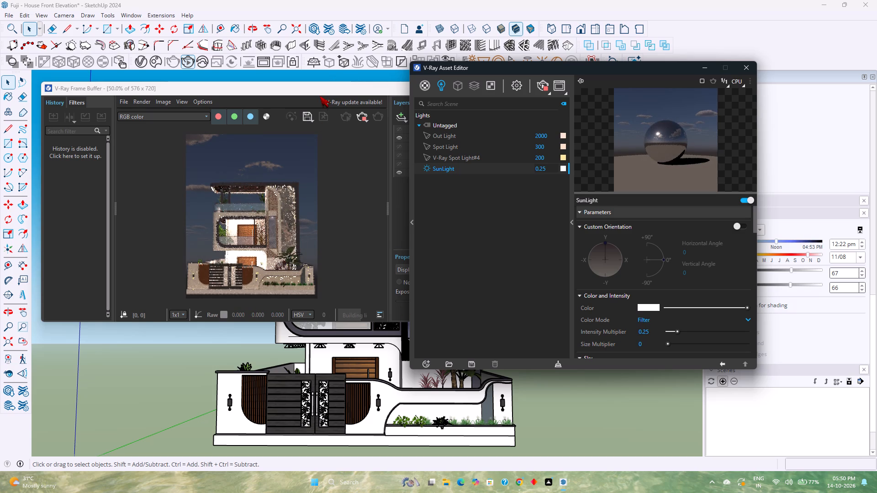
drag(322, 92, 315, 89)
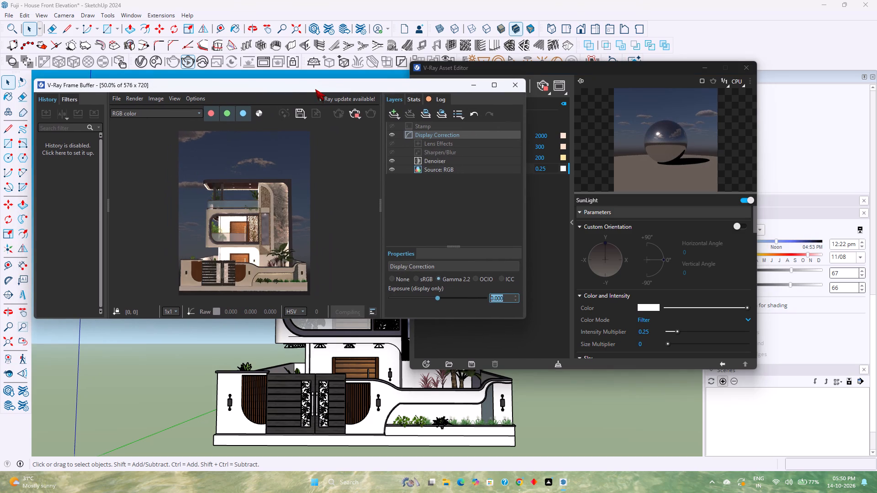
Switch the model to the standard Front view and frame the whole house in the interactive render.
click(578, 26)
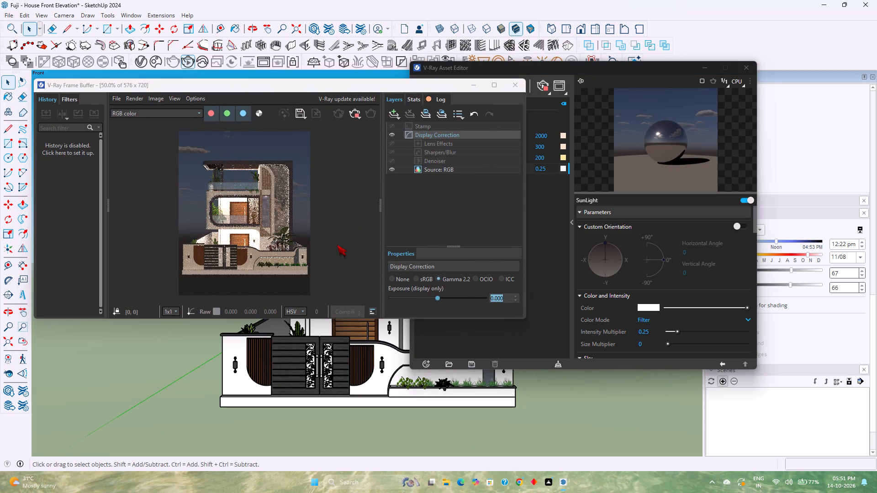
scroll(360, 380, up, 1)
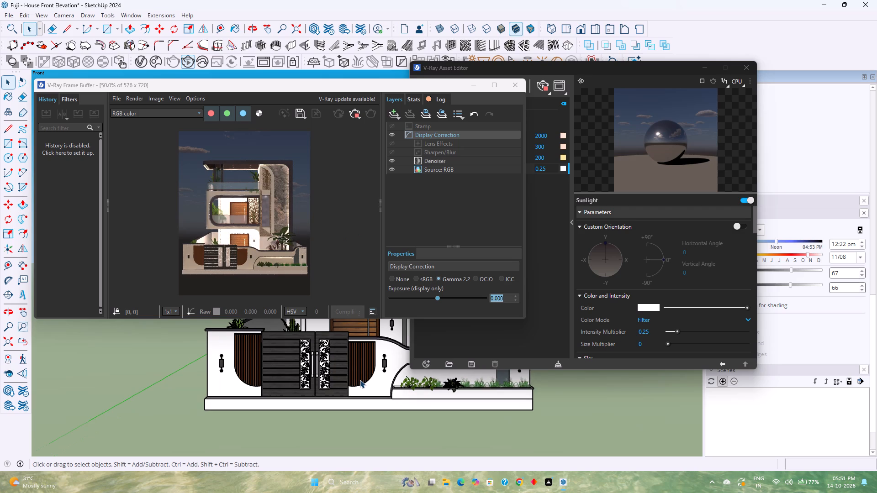
scroll(360, 380, up, 1)
scroll(360, 380, down, 1)
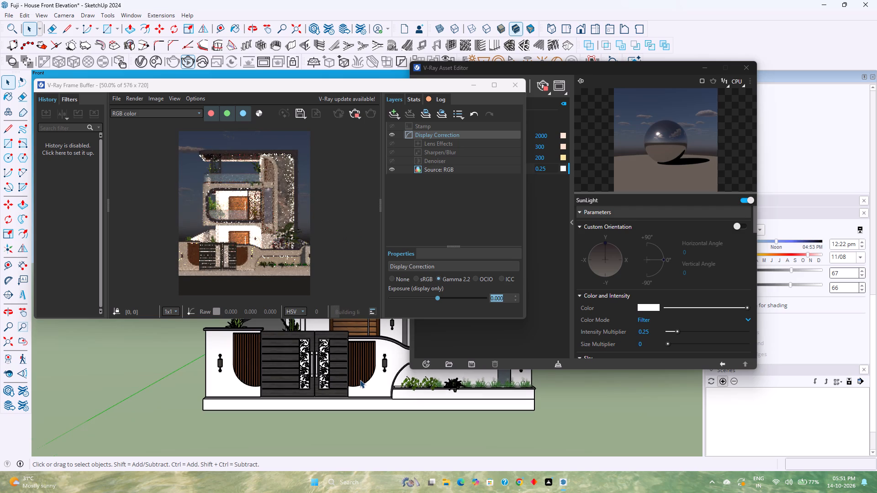
scroll(360, 380, down, 1)
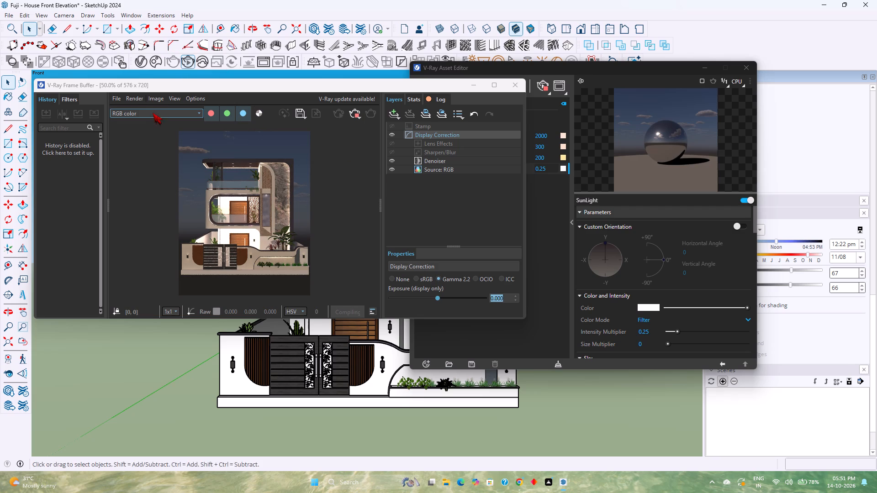
Raise the intensity of V-Ray Spot Light#4 to 407.2 and set its units to Radiance (W/m^2/sr).
click(138, 61)
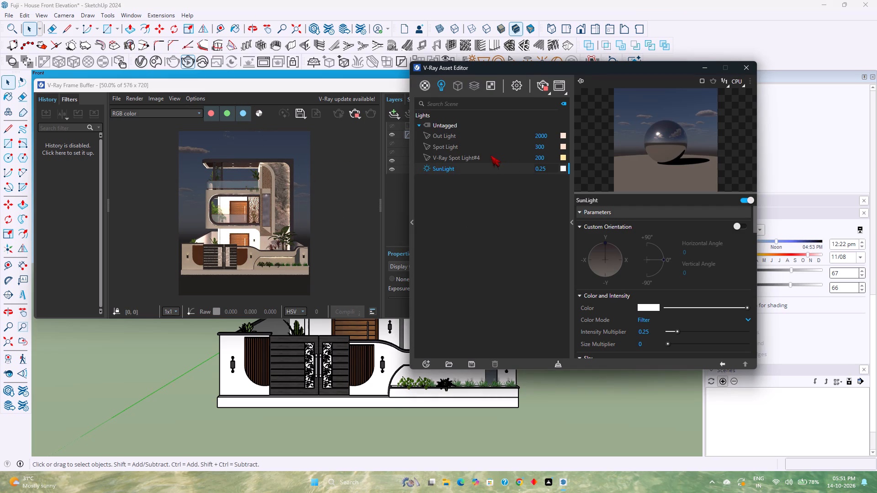
click(490, 155)
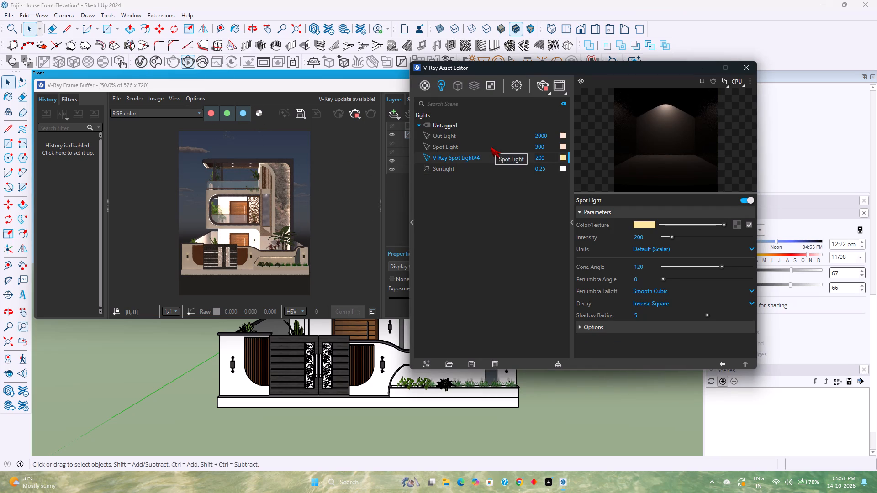
click(677, 237)
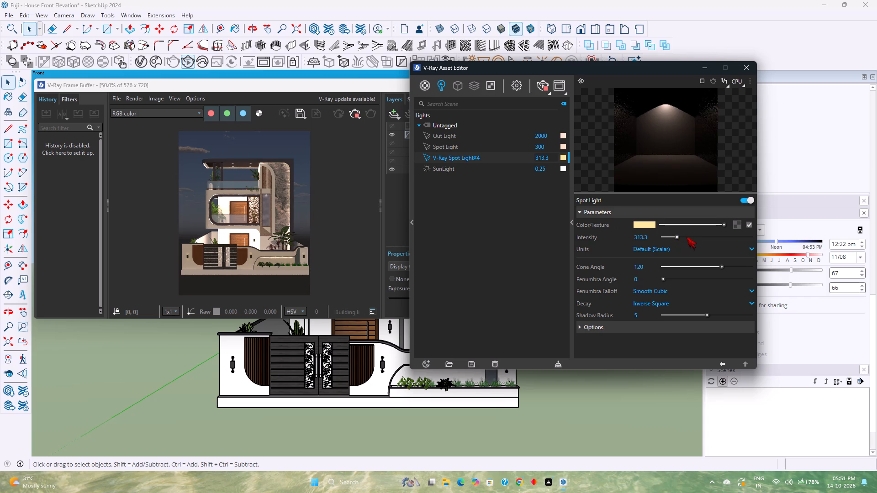
click(689, 236)
drag(697, 234, 716, 235)
drag(688, 238, 676, 235)
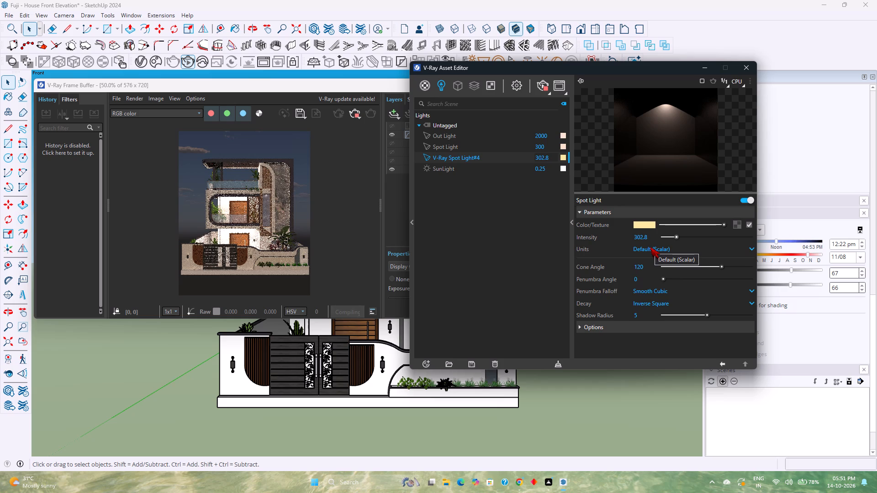
drag(677, 235, 681, 236)
click(653, 249)
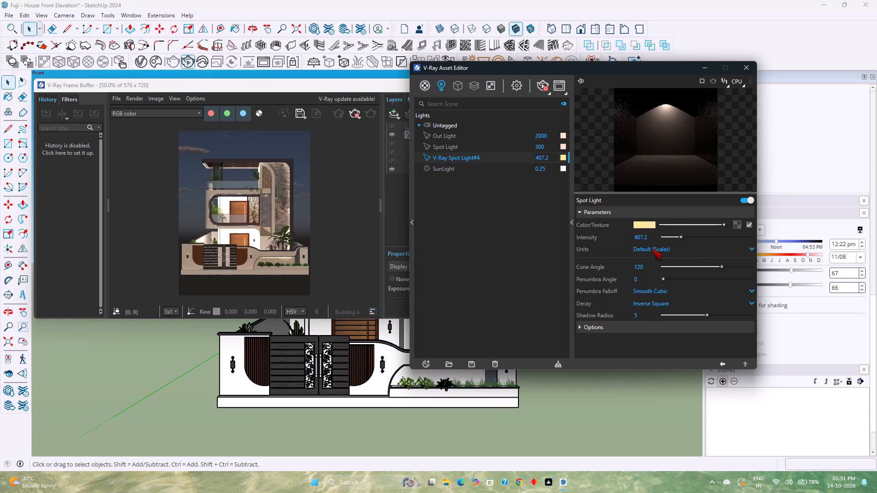
click(672, 303)
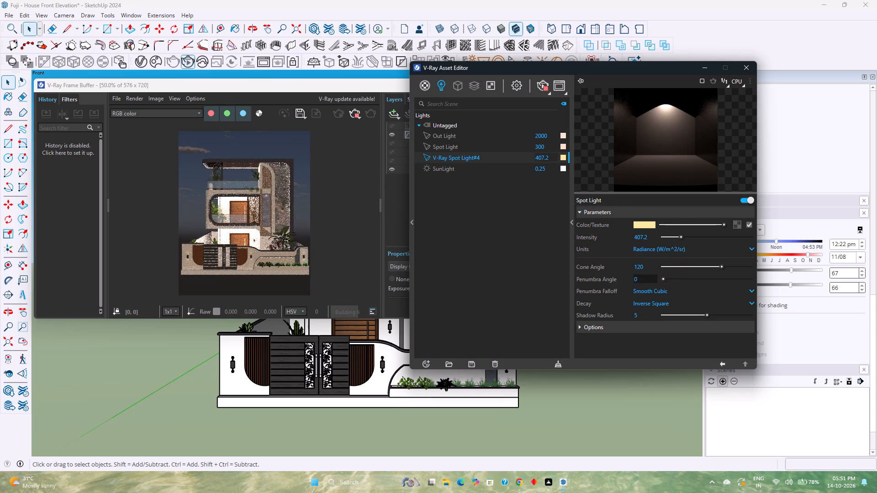
Keep Smooth Cubic penumbra falloff for V-Ray Spot Light#4, try Inverse Cube decay, and settle on Inverse decay.
click(664, 294)
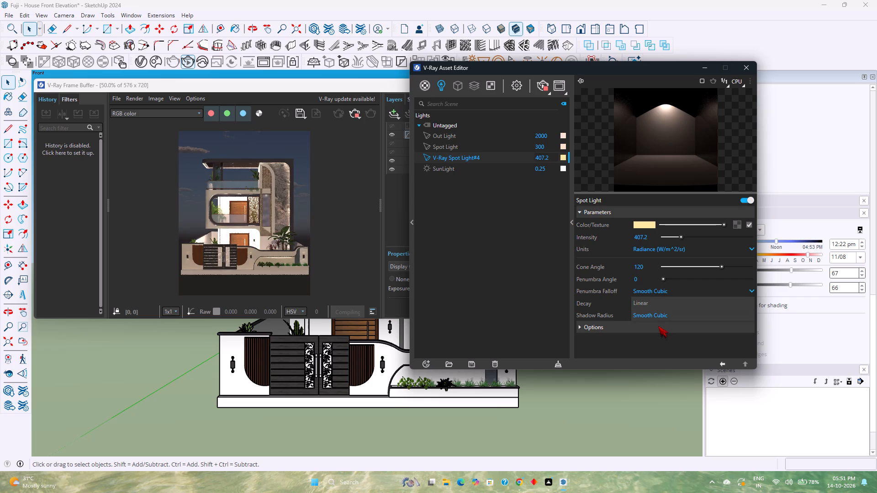
click(658, 319)
click(662, 303)
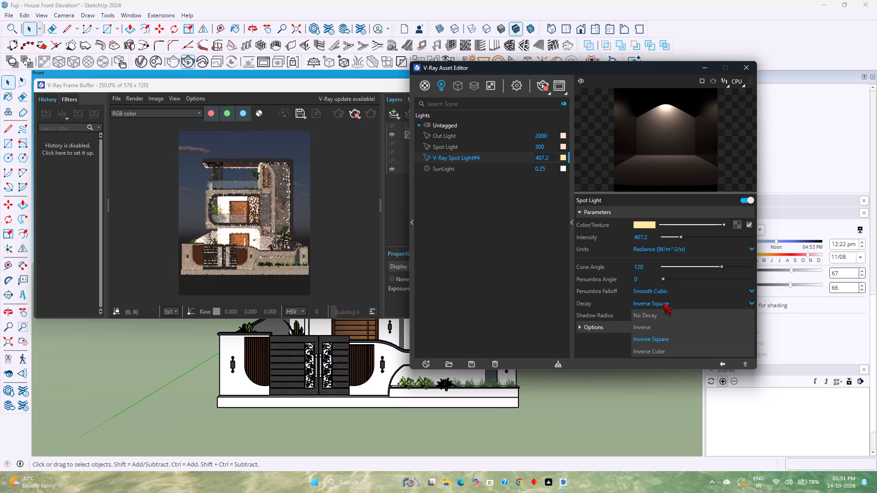
click(660, 350)
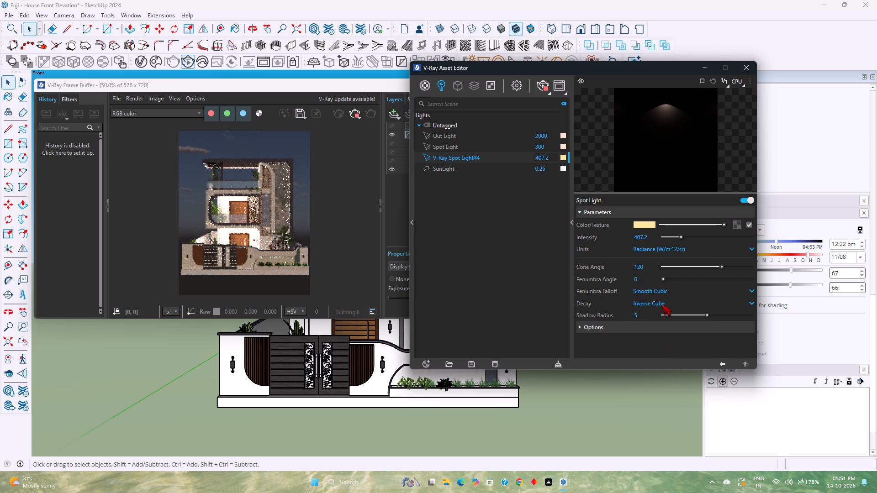
click(661, 303)
click(661, 329)
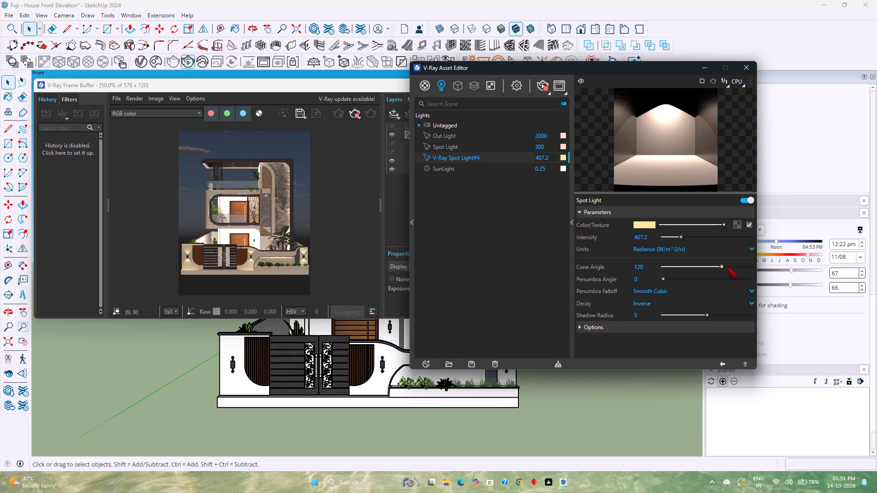
Try cone angles of 66.7 and 103.34 for V-Ray Spot Light#4 and set the cone angle to 135.
drag(724, 267, 696, 268)
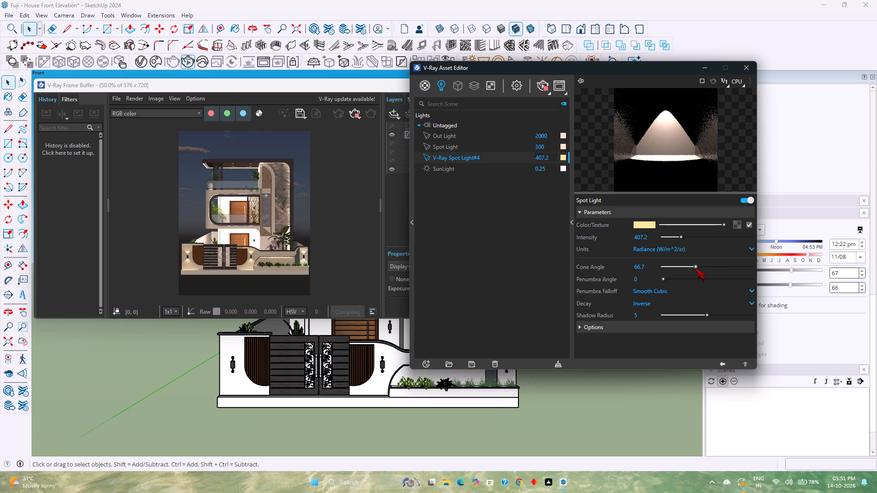
drag(696, 268, 713, 272)
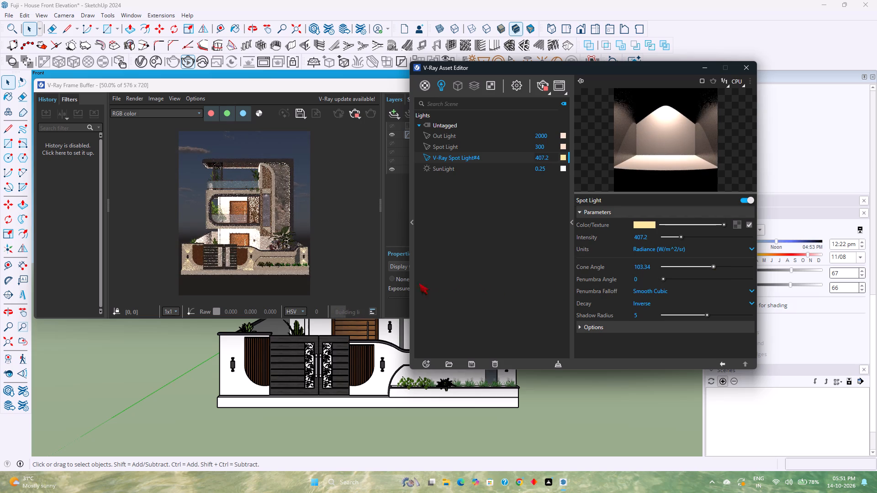
double_click(652, 269)
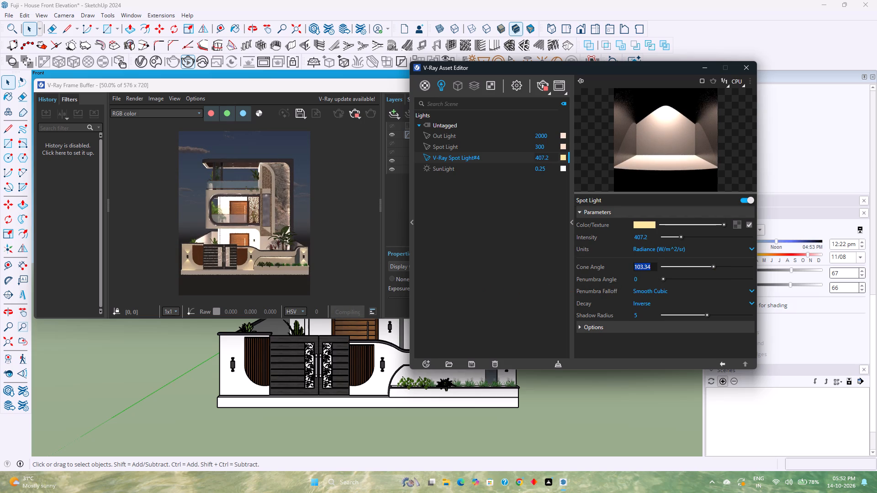
key(1)
key(3)
key(5)
key(Return)
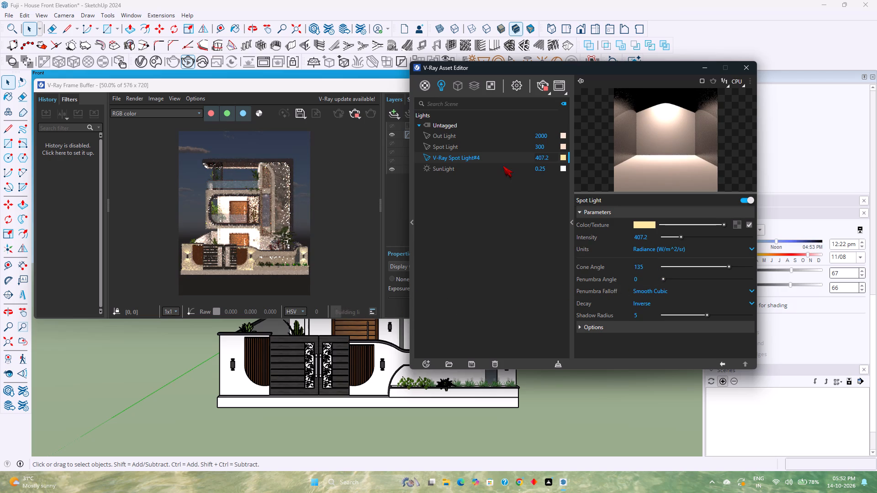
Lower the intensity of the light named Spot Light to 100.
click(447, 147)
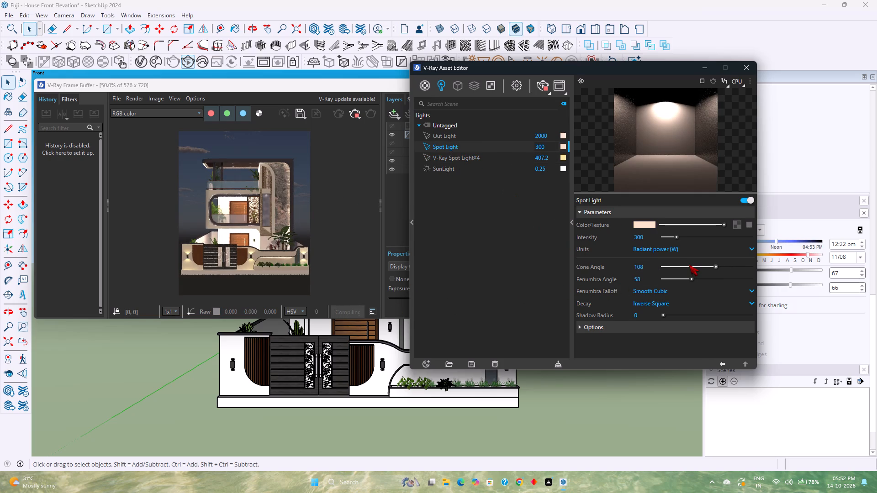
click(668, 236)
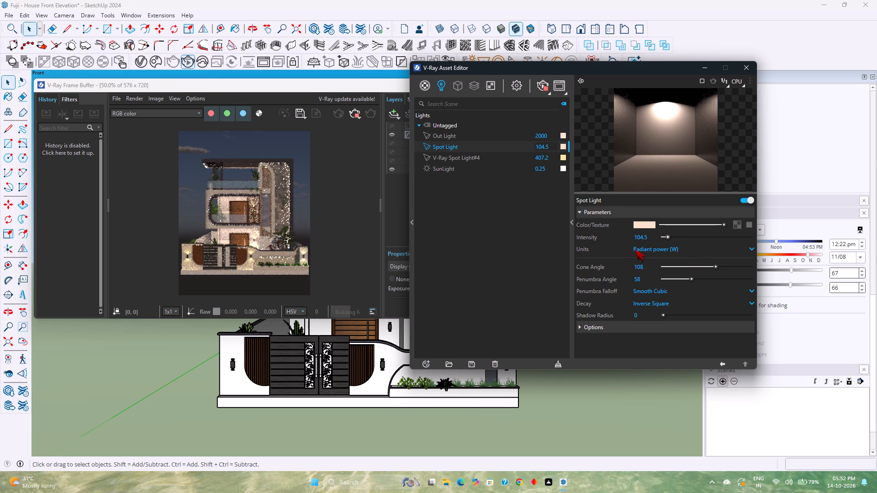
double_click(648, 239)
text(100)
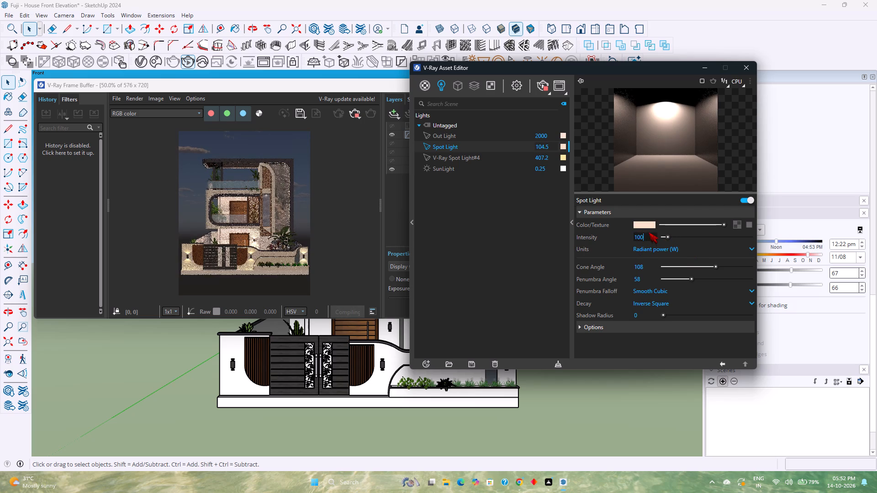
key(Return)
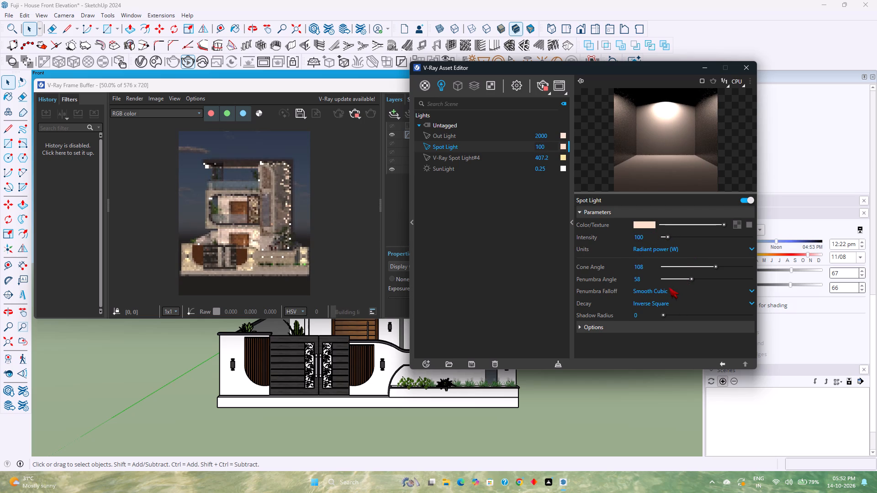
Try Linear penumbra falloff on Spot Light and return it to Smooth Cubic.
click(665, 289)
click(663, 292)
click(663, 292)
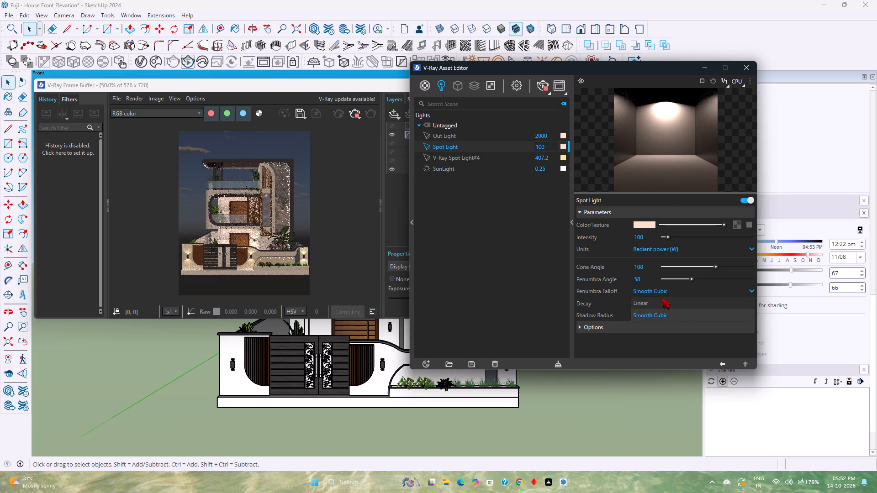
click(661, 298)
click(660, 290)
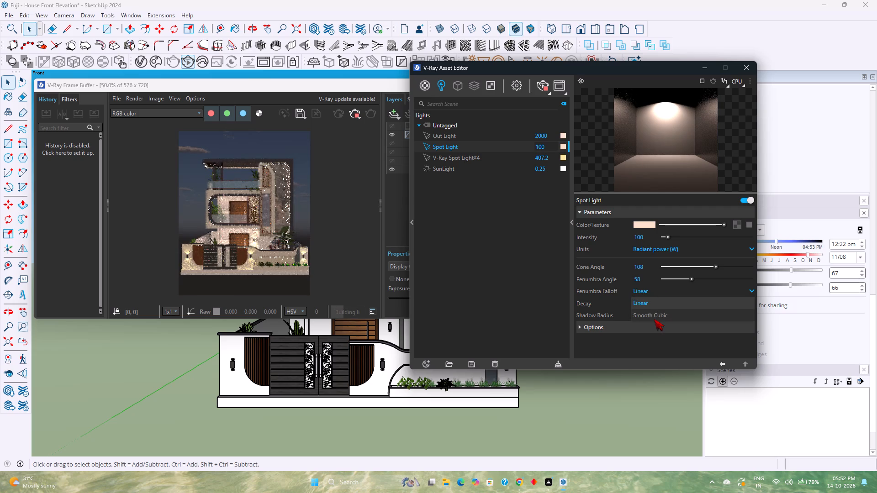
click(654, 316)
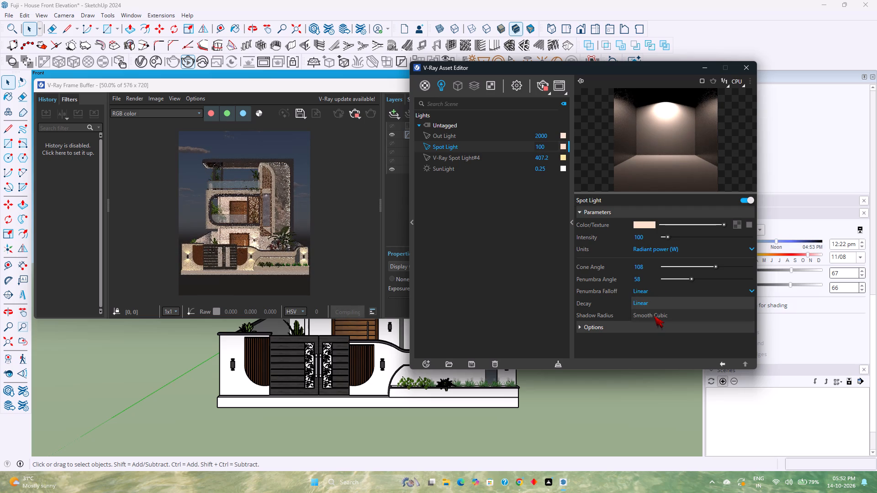
Set Spot Light's units to Radiance (W/m^2/sr) and its intensity to 1221.3.
click(666, 252)
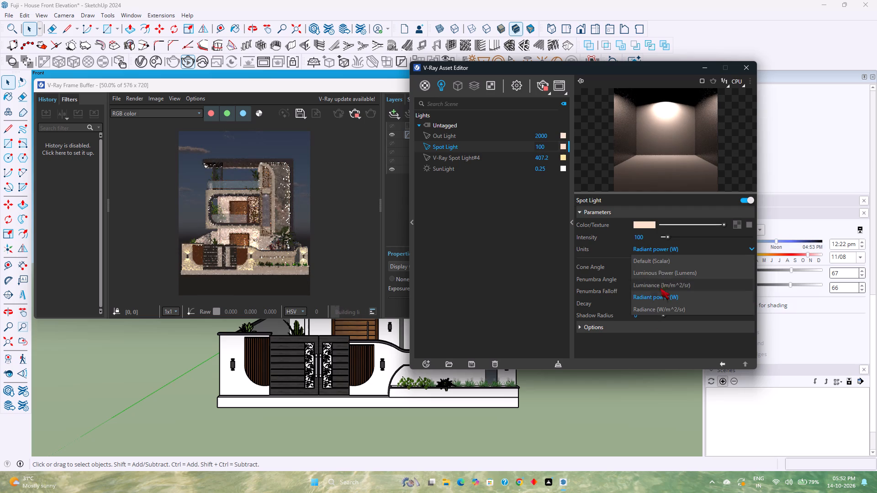
click(660, 306)
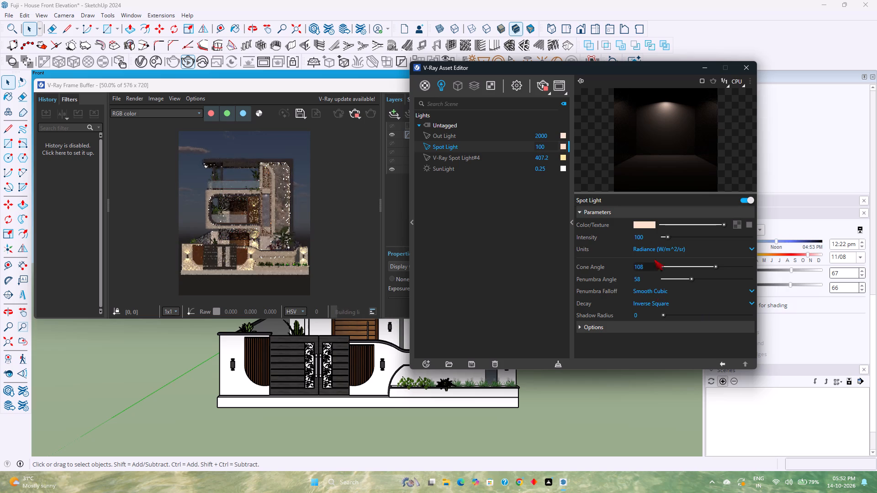
click(661, 239)
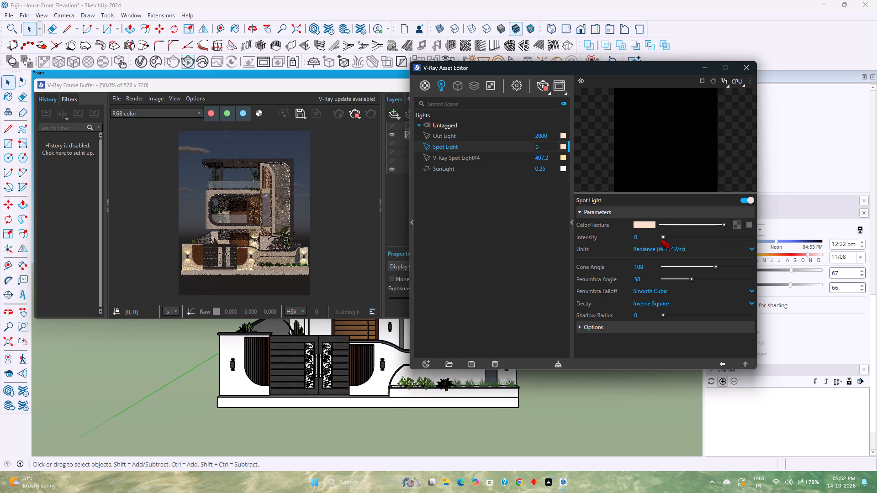
click(686, 235)
drag(686, 235, 717, 236)
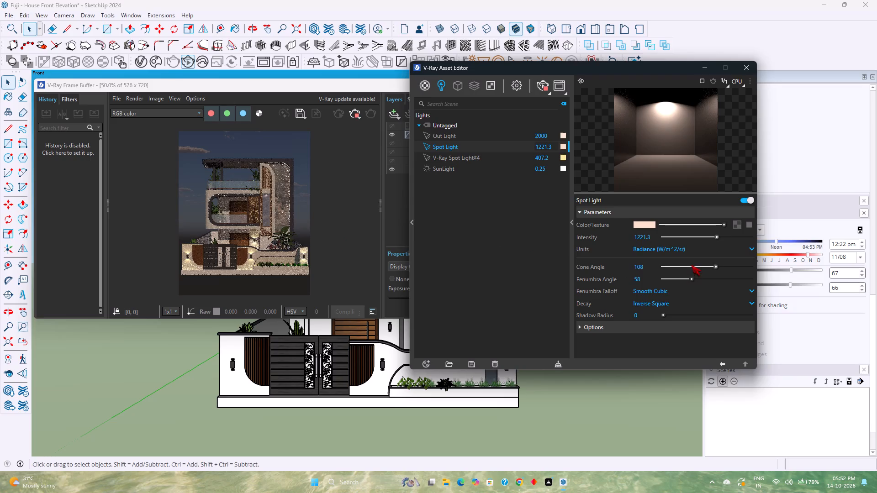
Set Spot Light's units to Radiant power (W) and its intensity to 150.
click(687, 237)
click(674, 238)
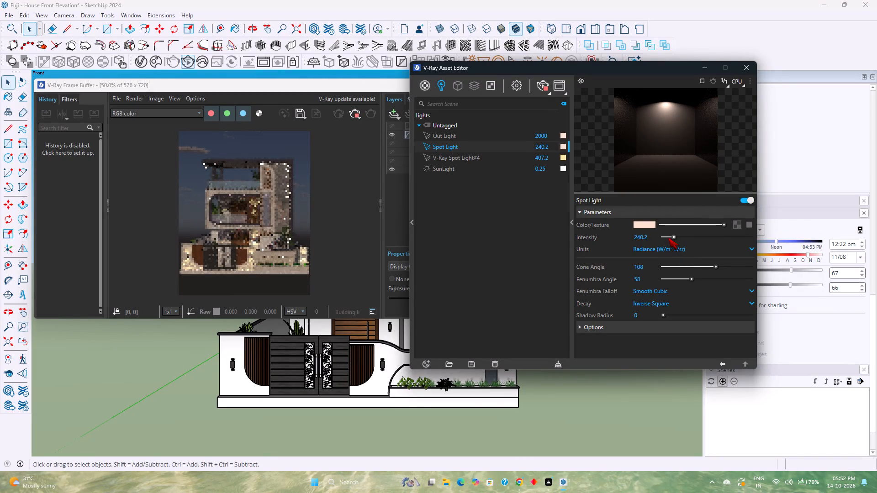
click(667, 249)
click(670, 297)
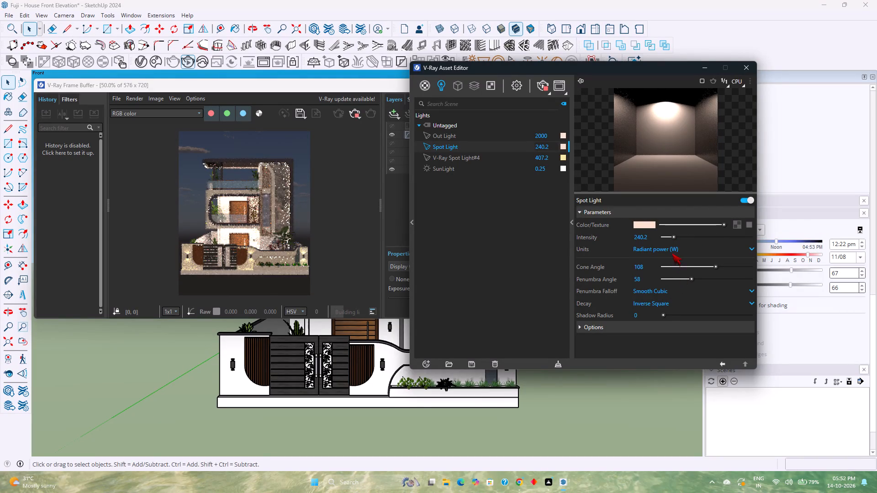
double_click(650, 238)
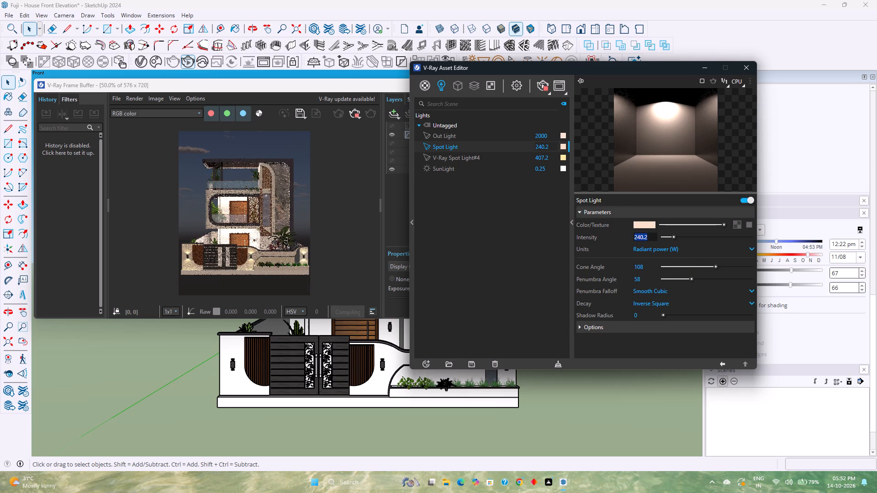
key(1)
key(5)
key(0)
key(Return)
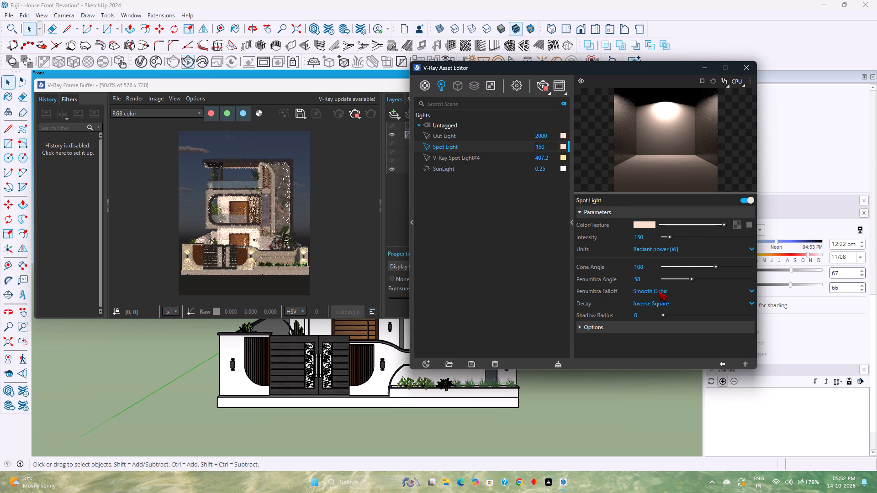
Switch Spot Light's penumbra falloff to Linear.
click(658, 290)
click(659, 299)
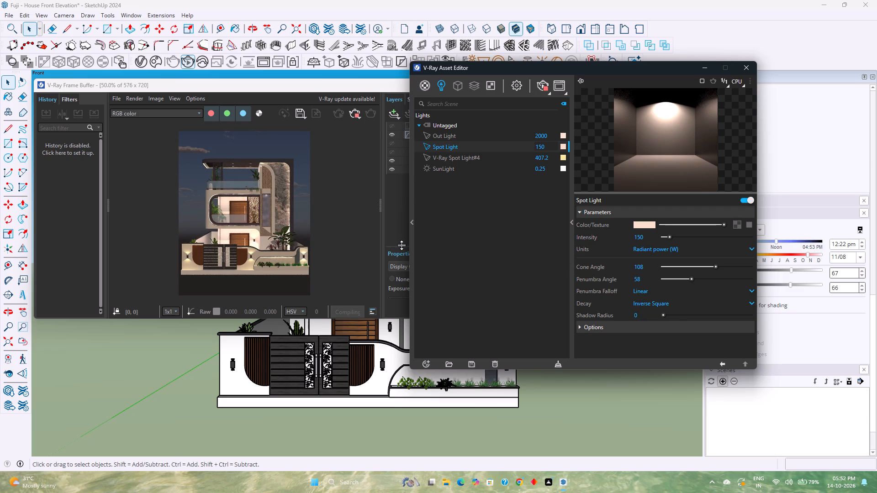
Change the units of the light named Out Light to Radiance (W/m^2/sr).
click(466, 136)
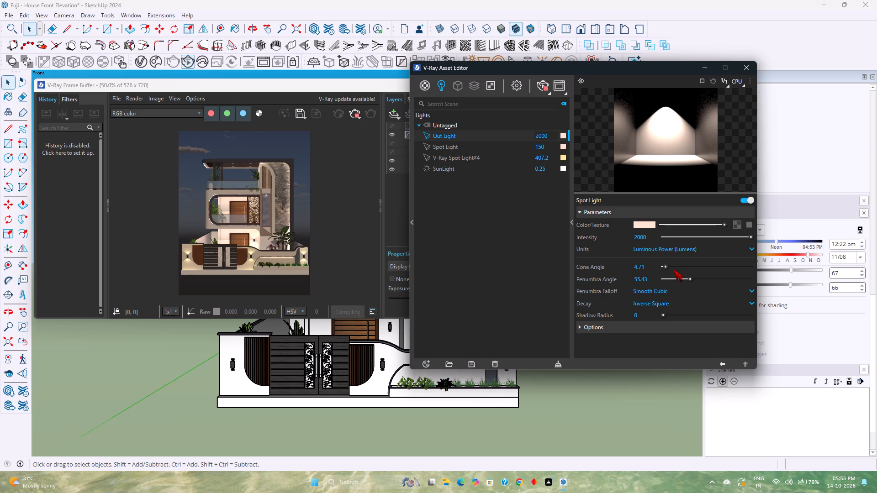
click(666, 250)
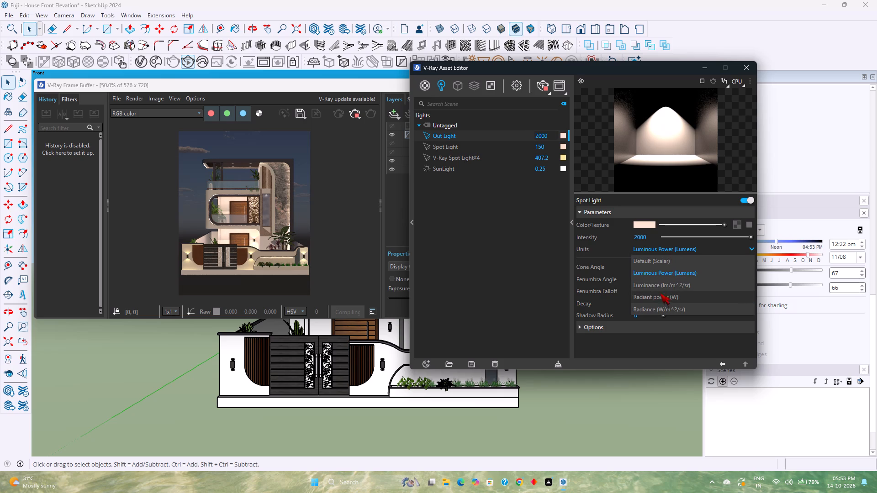
click(661, 309)
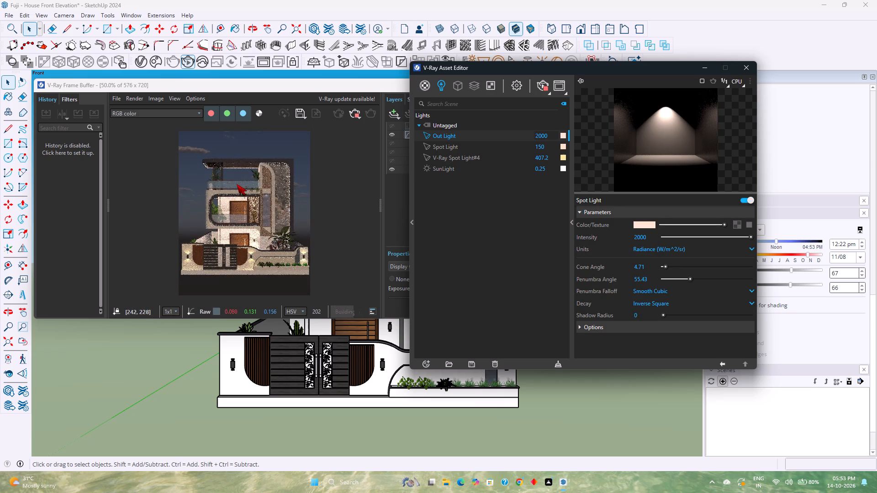
Check V-Ray Spot Light#4's settings for reference, and set Out Light's shadow radius to 4 after trying 5.
scroll(254, 194, up, 2)
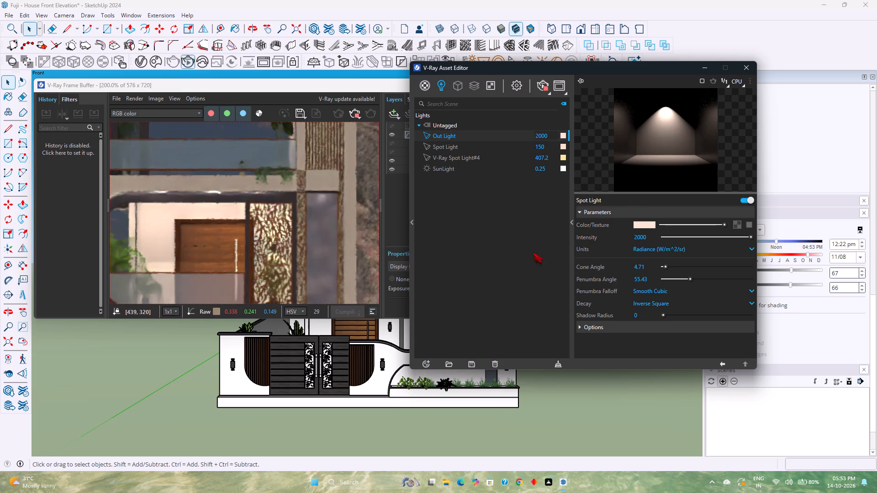
click(472, 158)
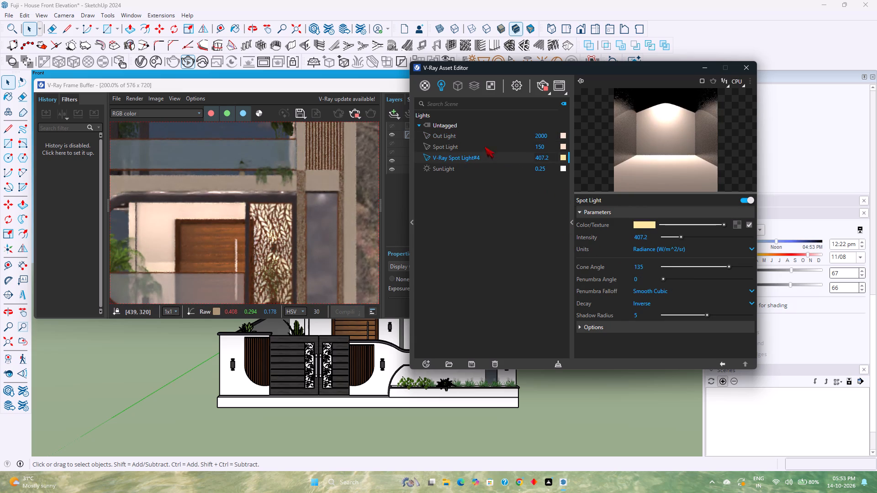
click(485, 132)
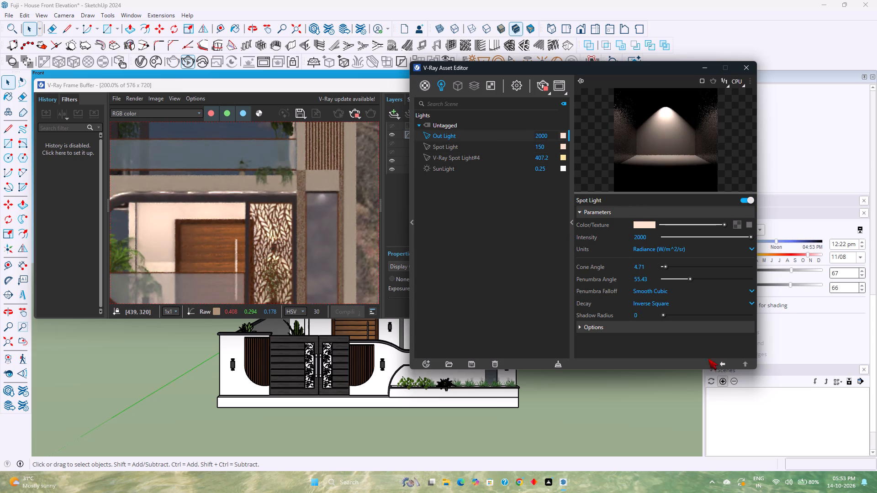
drag(667, 314, 706, 314)
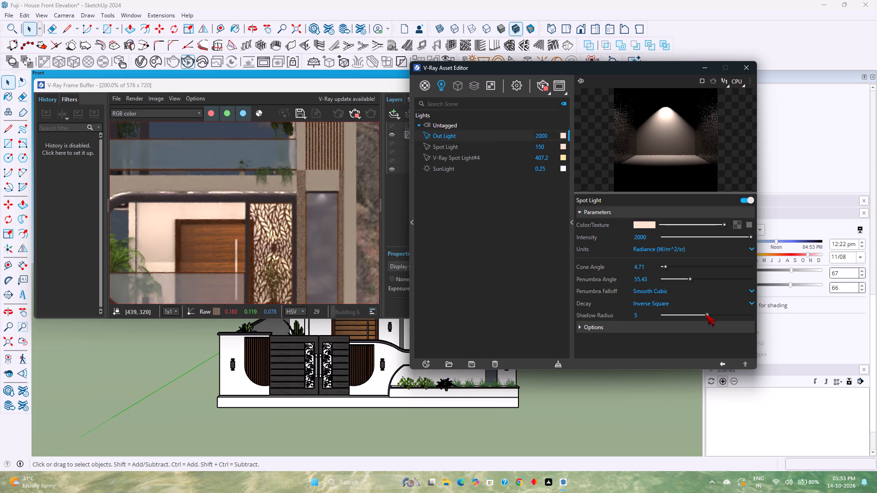
drag(706, 314, 702, 314)
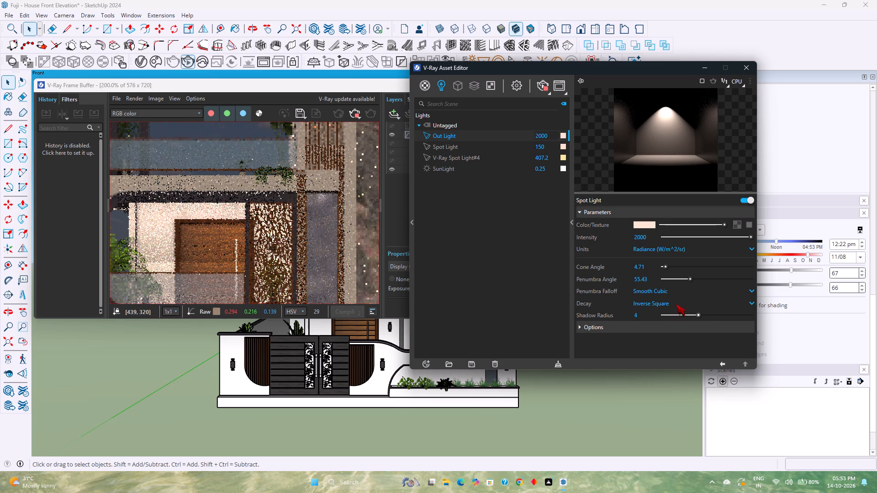
Set Out Light's decay to Inverse, keeping its penumbra falloff at Smooth Cubic.
click(682, 294)
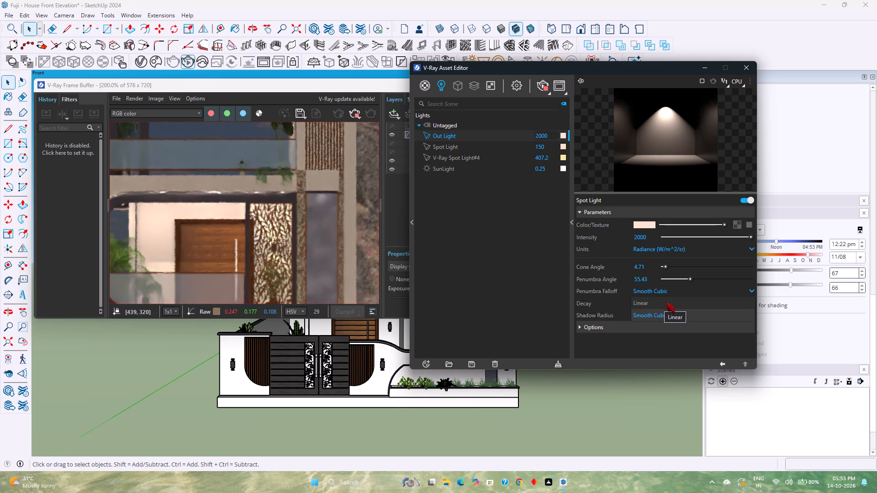
click(674, 284)
click(665, 299)
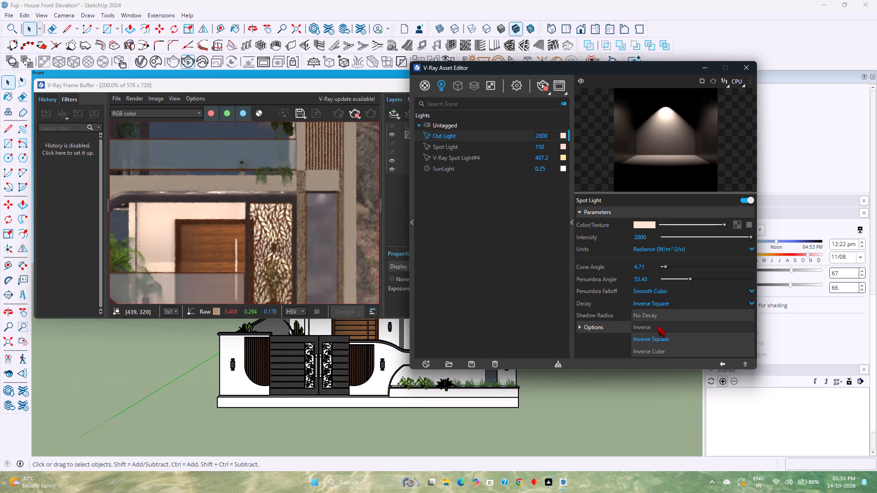
click(656, 325)
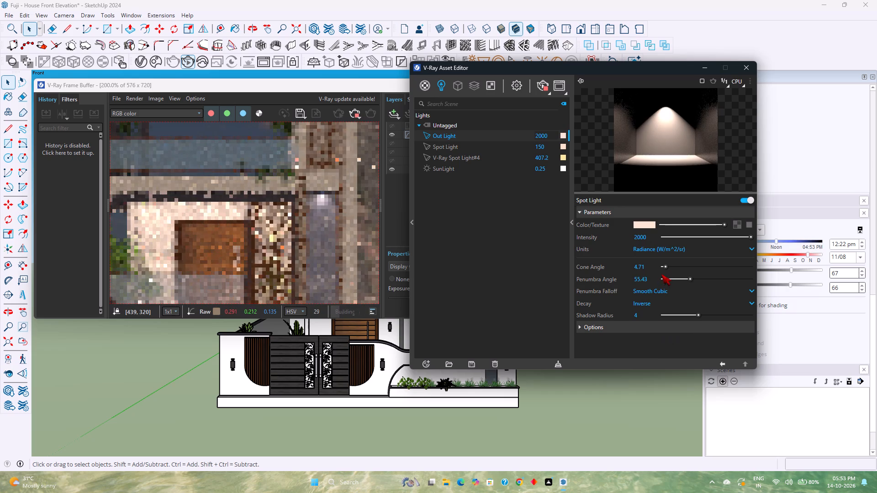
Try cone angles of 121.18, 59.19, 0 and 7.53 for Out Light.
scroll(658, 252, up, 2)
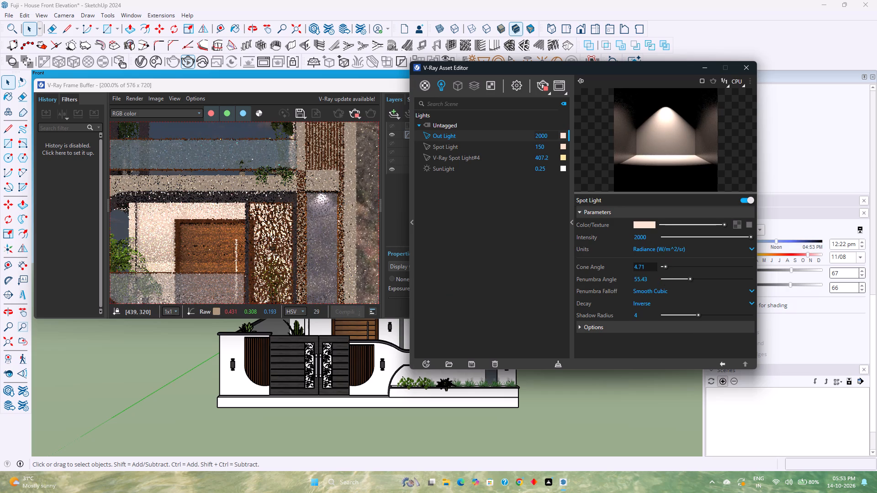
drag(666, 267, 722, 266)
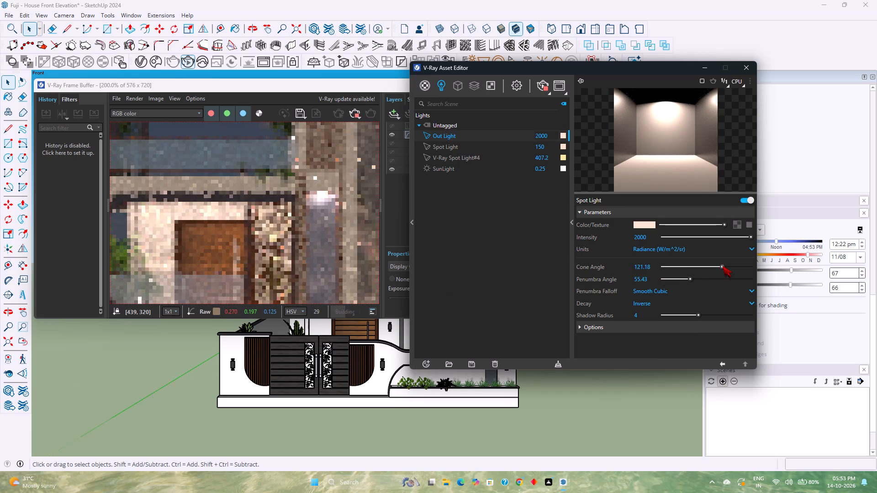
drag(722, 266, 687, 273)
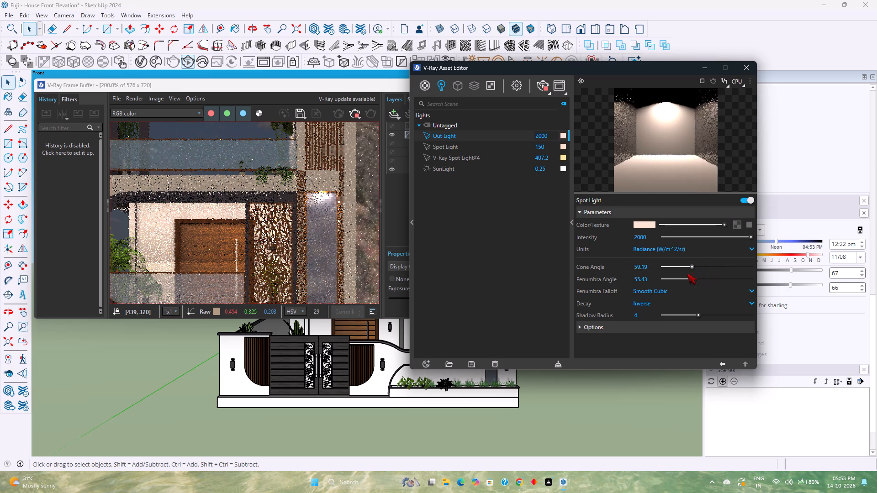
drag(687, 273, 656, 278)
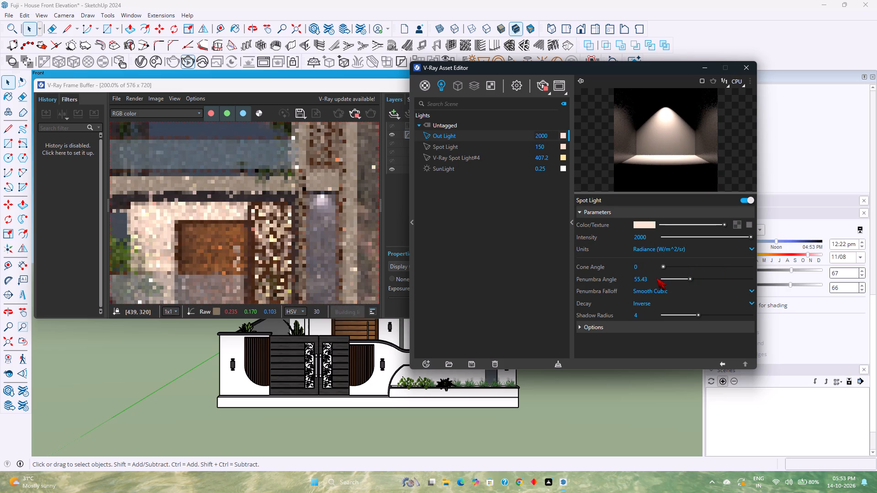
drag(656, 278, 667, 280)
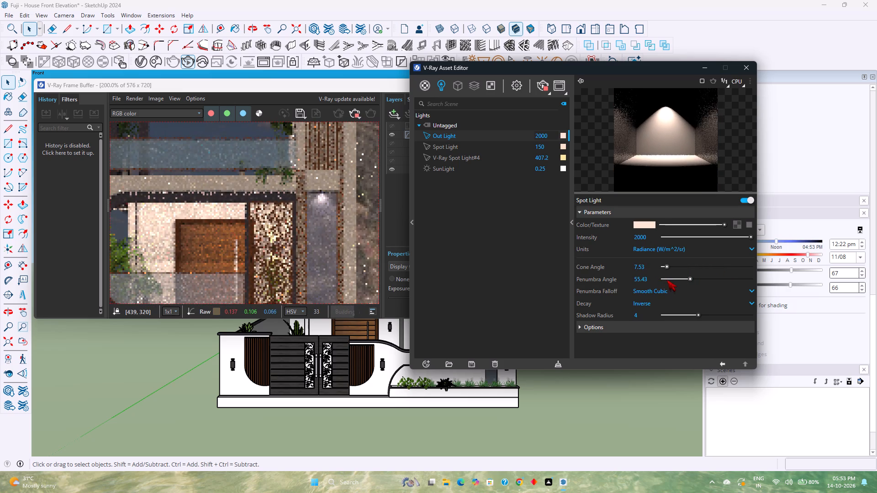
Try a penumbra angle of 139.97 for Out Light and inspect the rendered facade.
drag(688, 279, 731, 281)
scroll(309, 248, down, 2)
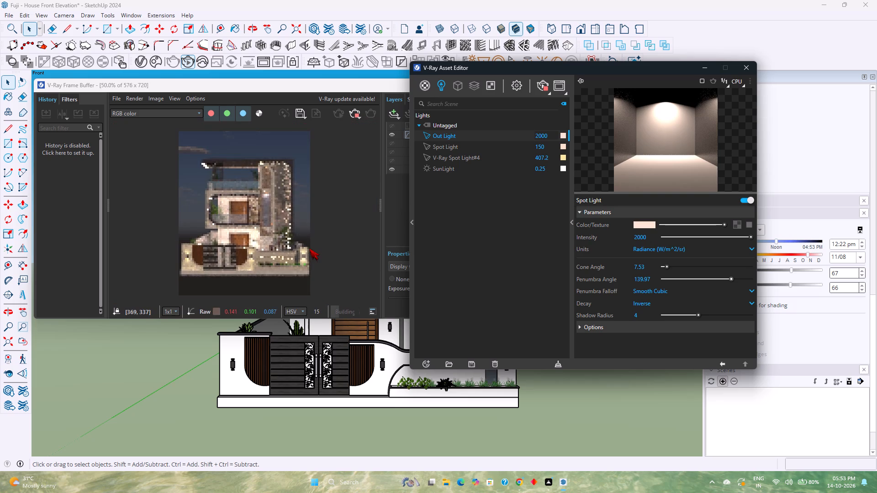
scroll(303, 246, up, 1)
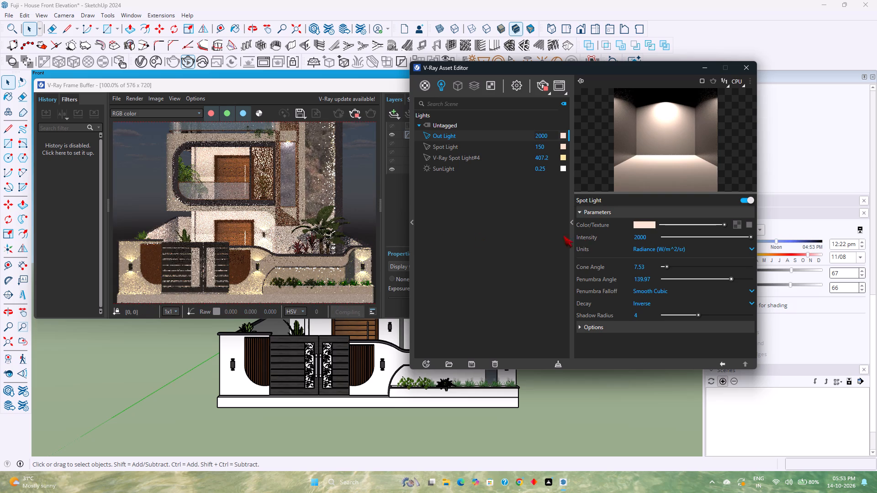
Set Out Light's cone angle to 123.06 and its penumbra angle to 19.74, and inspect the render up close.
drag(668, 264, 723, 266)
drag(725, 276, 673, 285)
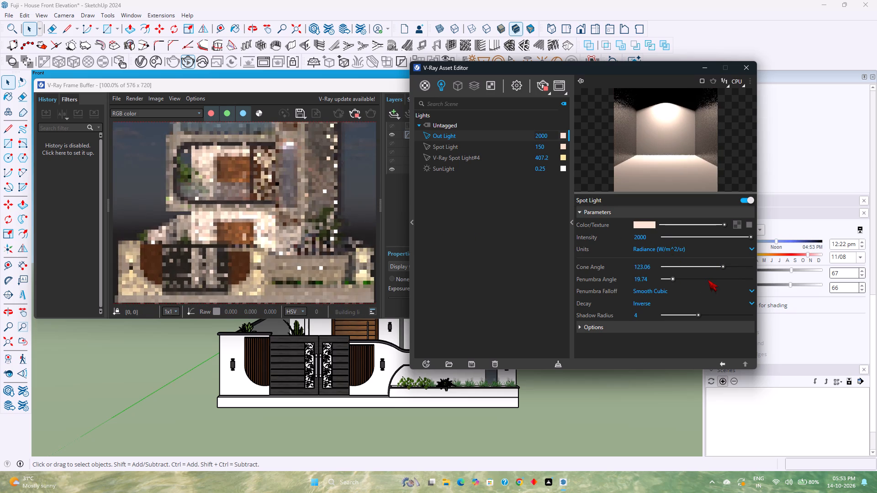
scroll(252, 162, up, 1)
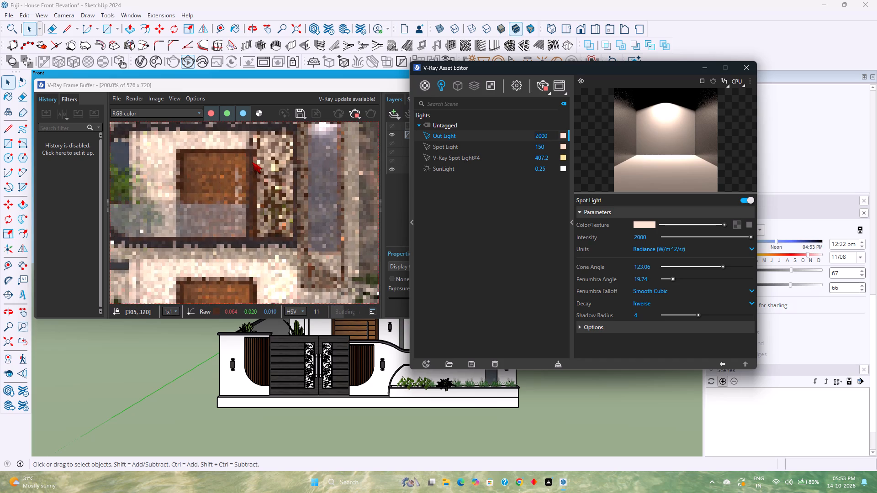
scroll(288, 170, down, 1)
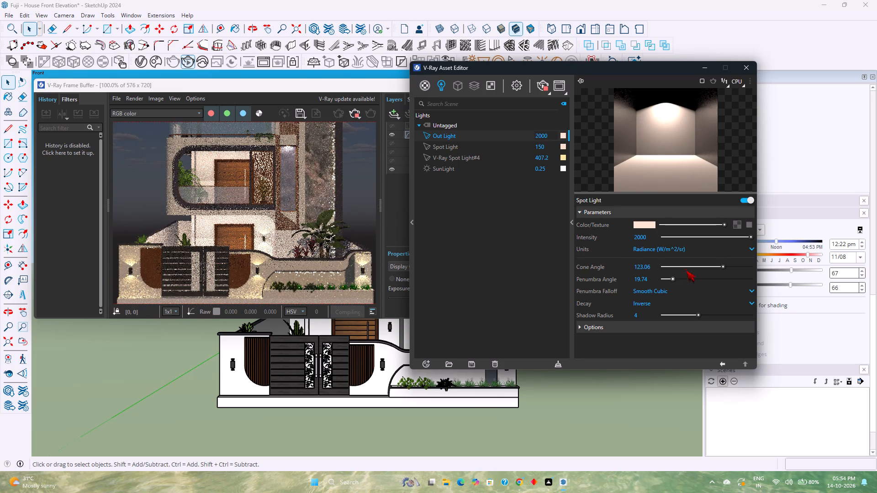
Reduce Out Light's cone angle to 42.28.
drag(699, 270, 682, 270)
drag(684, 267, 669, 267)
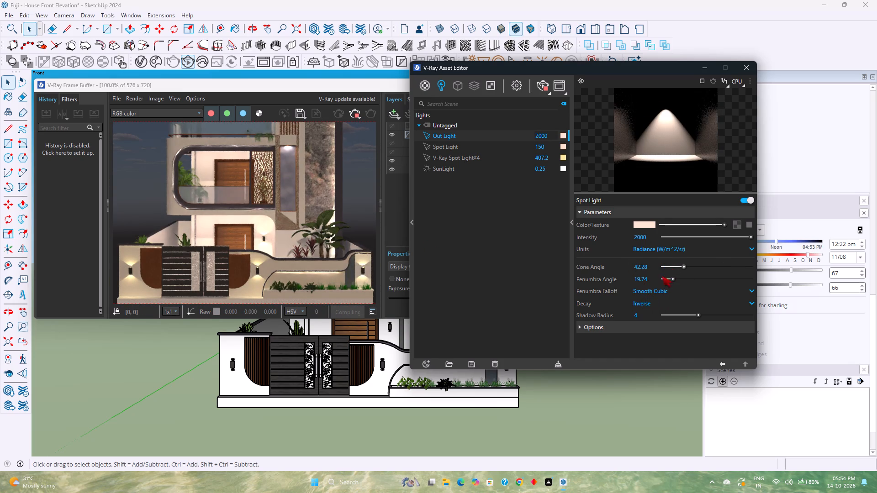
click(681, 266)
drag(680, 266, 672, 266)
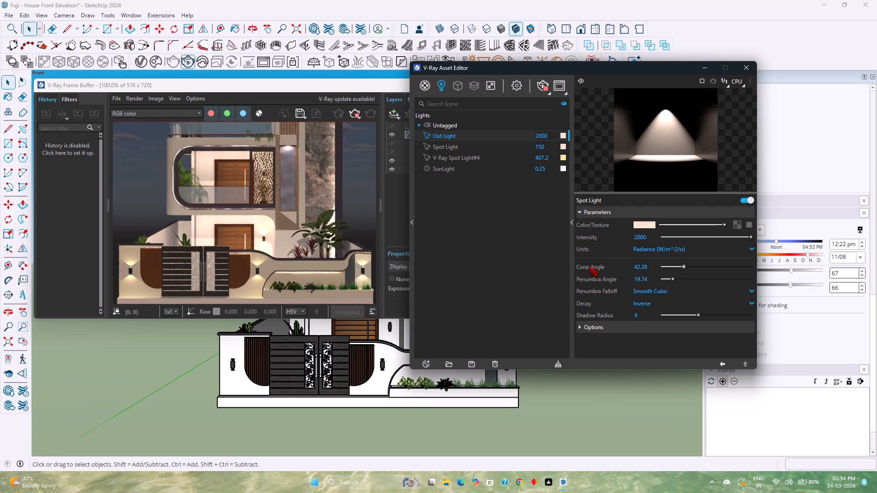
double_click(535, 262)
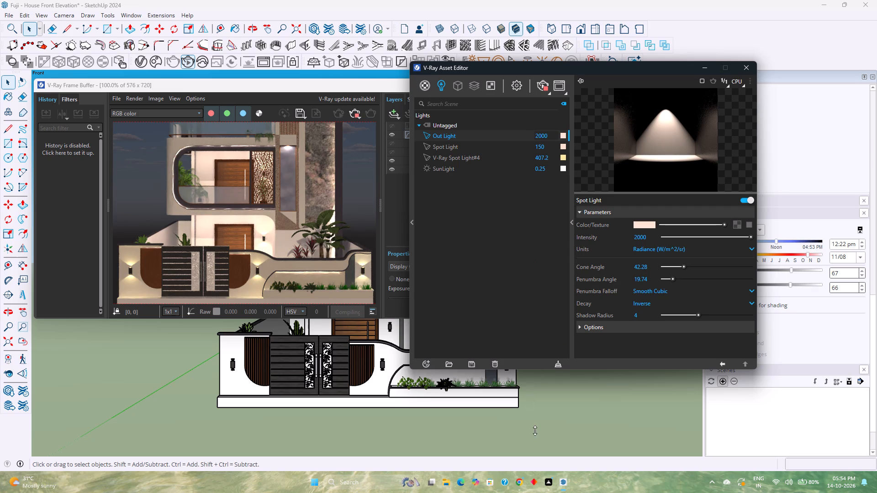
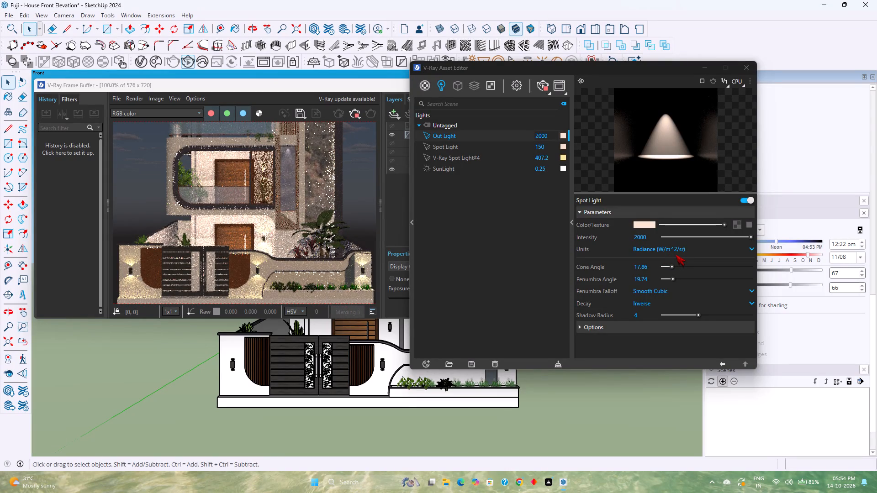
Set Out Light's cone angle to 33.83 and its intensity to 4000.
click(680, 266)
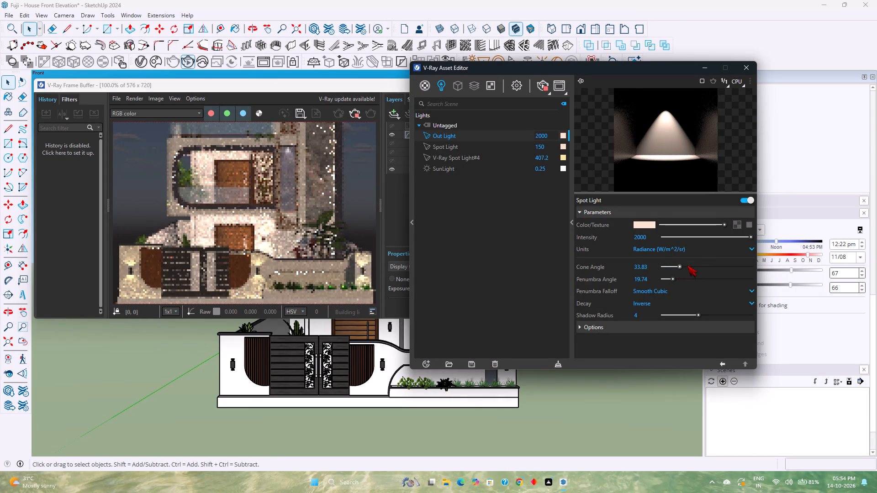
double_click(653, 237)
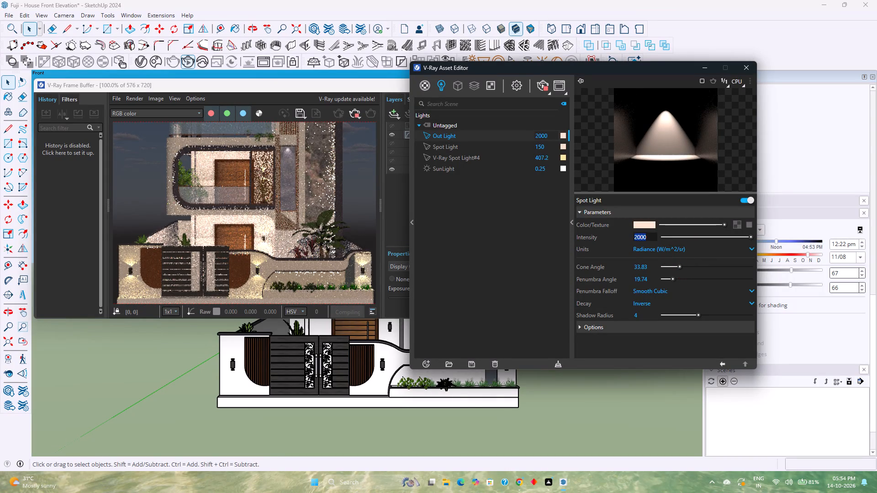
text(4000)
key(Return)
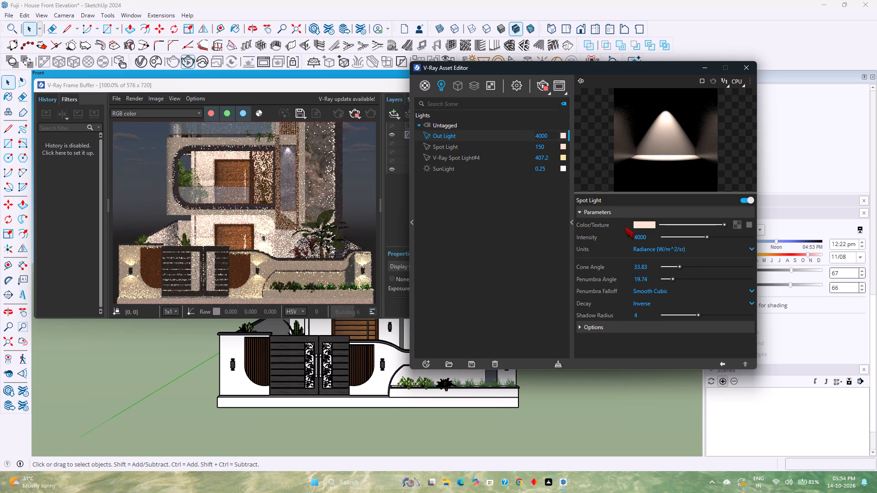
Save the rendered image as a JPEG in Downloads, replacing the existing file 1234.
scroll(341, 195, down, 1)
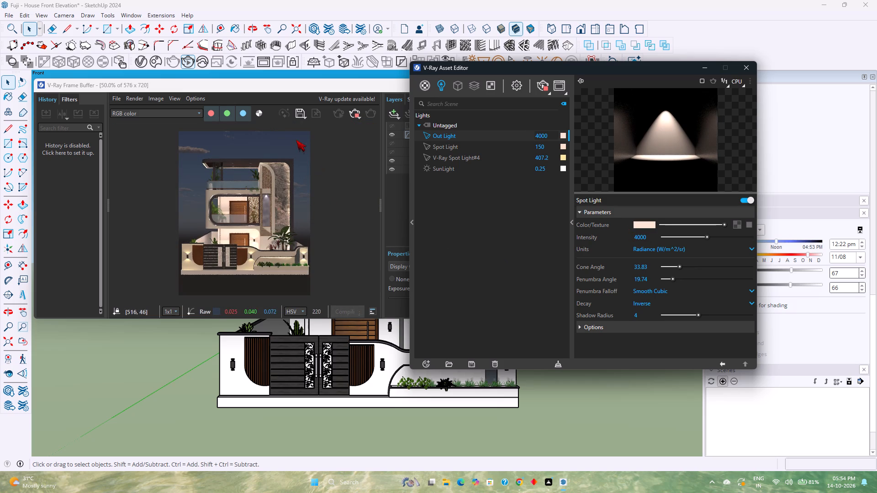
click(296, 118)
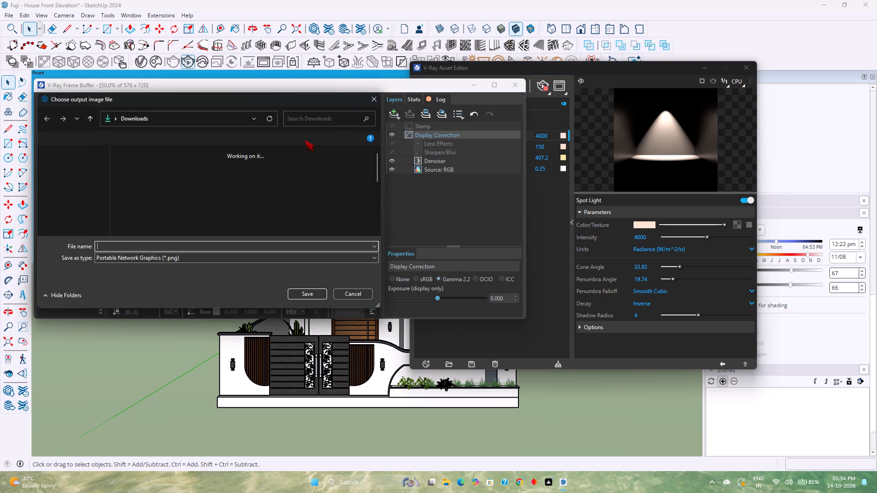
click(146, 254)
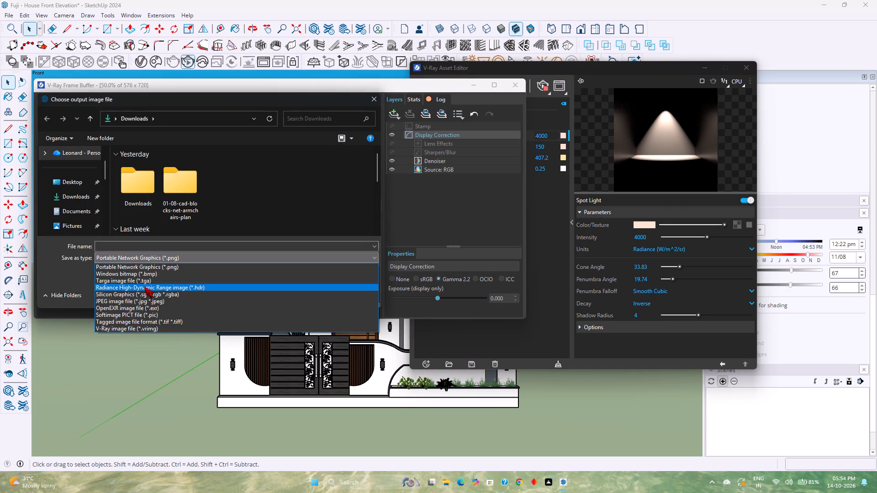
click(164, 302)
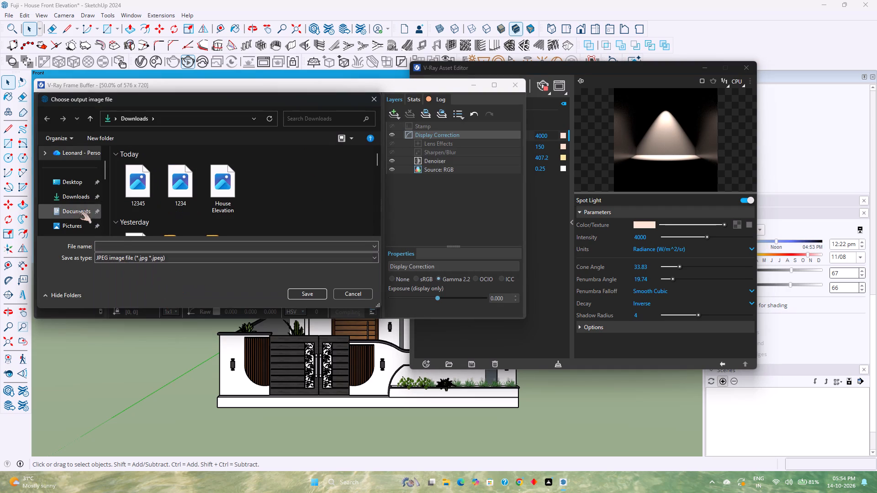
click(78, 198)
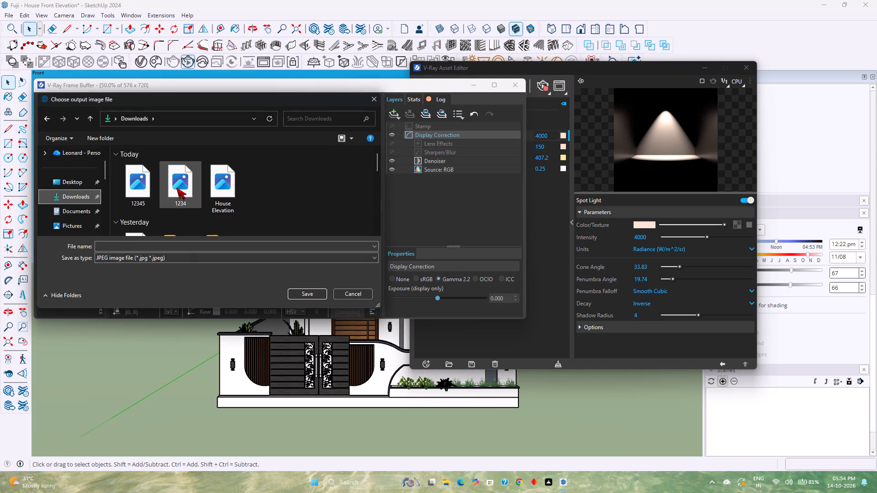
click(176, 188)
click(304, 295)
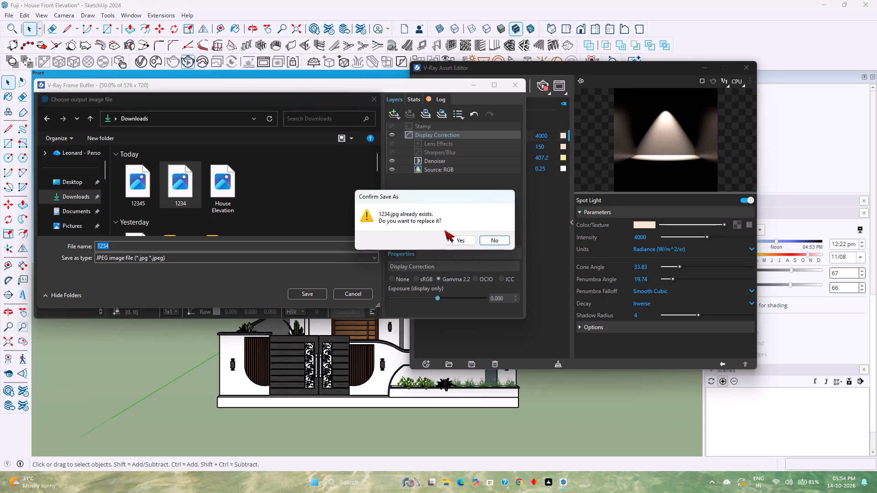
click(460, 240)
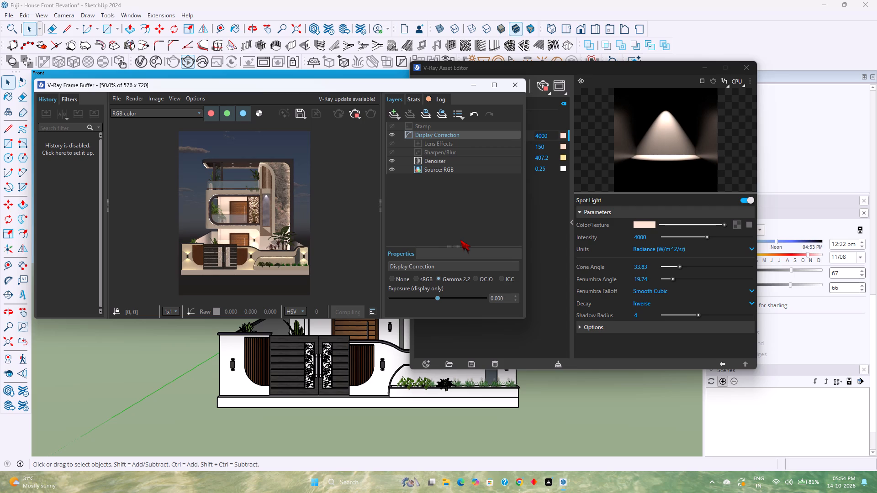
Put the render and light editor windows away, open the house's base slab group and select its courtyard floor face.
click(470, 79)
click(712, 67)
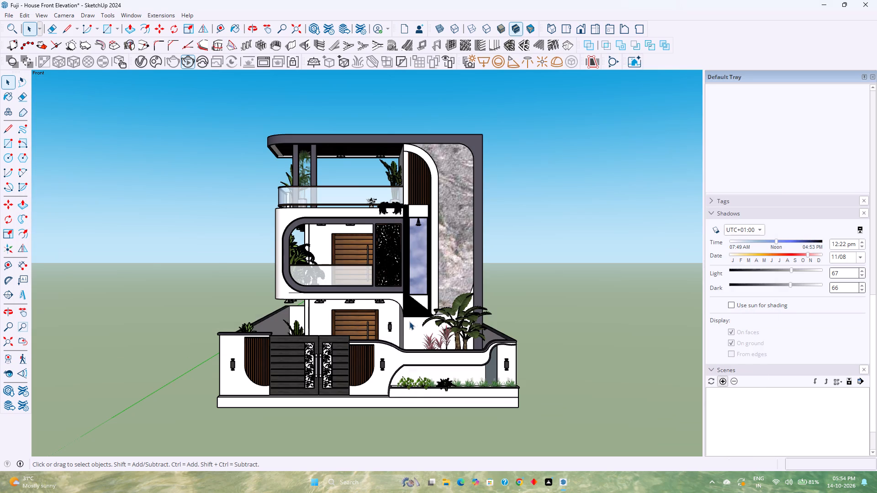
middle_drag(412, 320, 401, 387)
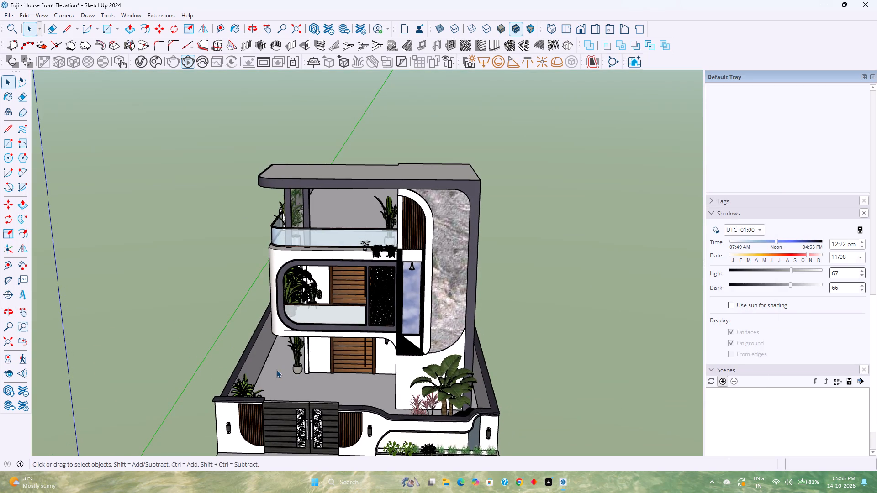
double_click(280, 374)
scroll(280, 374, up, 2)
click(280, 374)
double_click(280, 374)
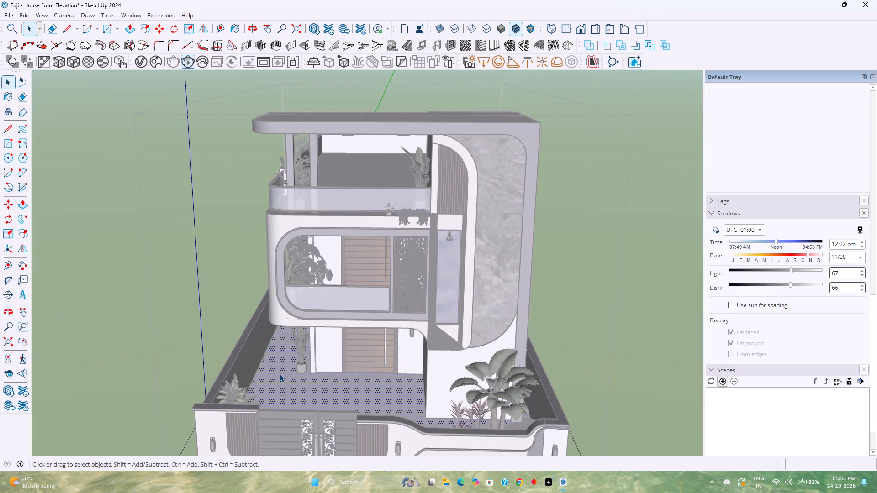
double_click(280, 374)
scroll(280, 374, down, 3)
middle_drag(280, 374, 285, 338)
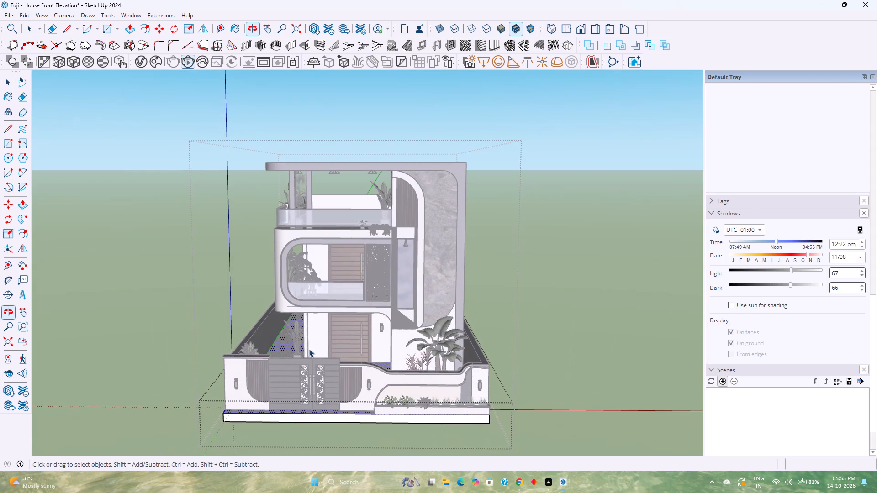
Look through the Modernista, Brick, Cladding and Siding, and Sabyasachi3 material collections for a floor finish.
scroll(761, 229, up, 17)
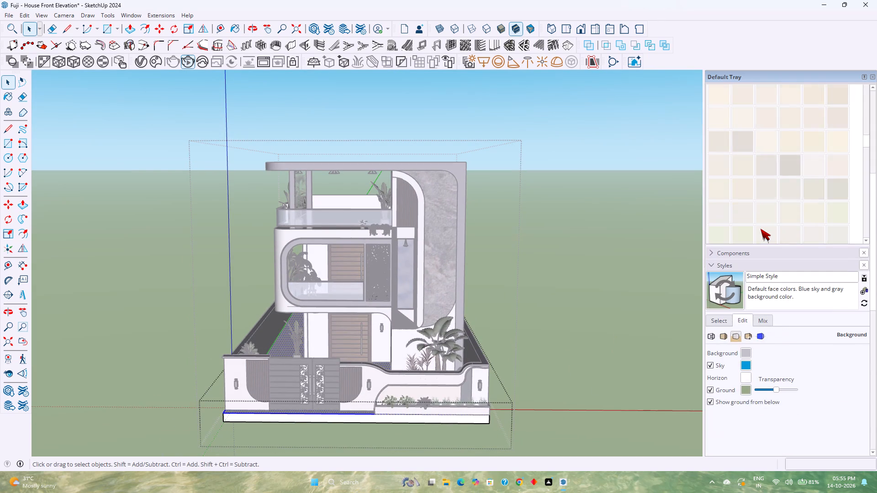
scroll(761, 229, up, 10)
scroll(861, 155, up, 5)
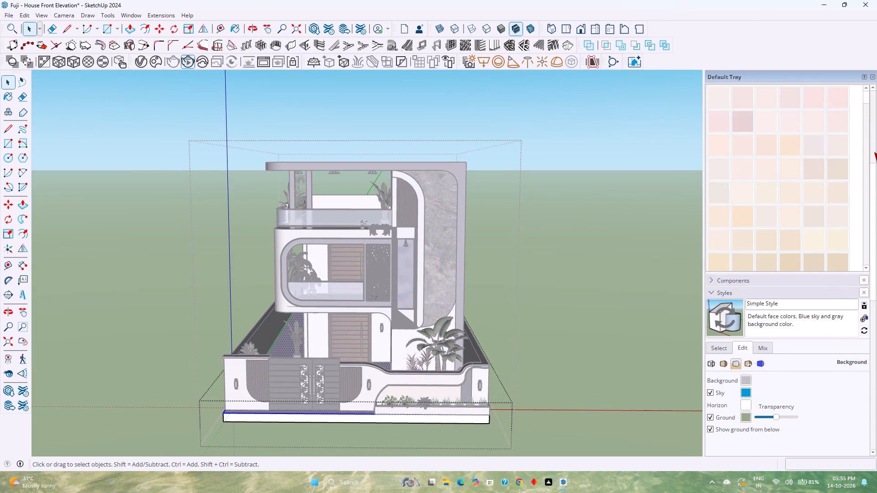
scroll(874, 152, up, 7)
click(826, 107)
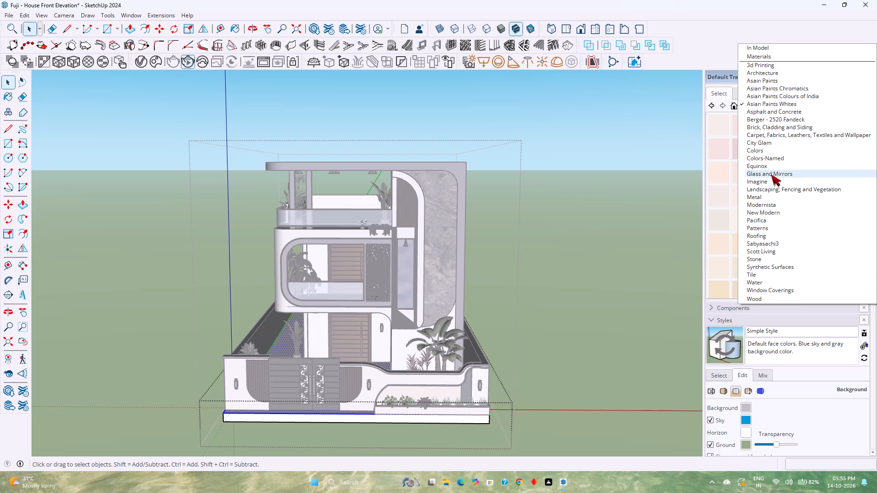
click(777, 203)
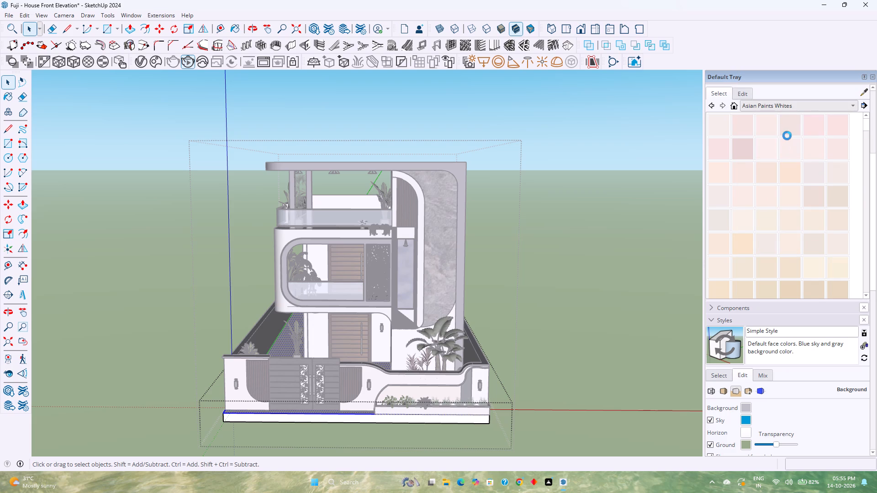
click(783, 119)
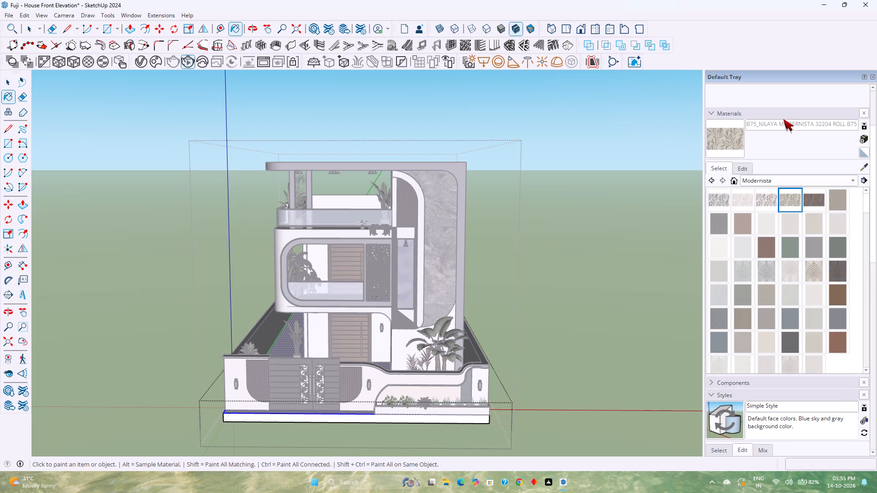
click(792, 179)
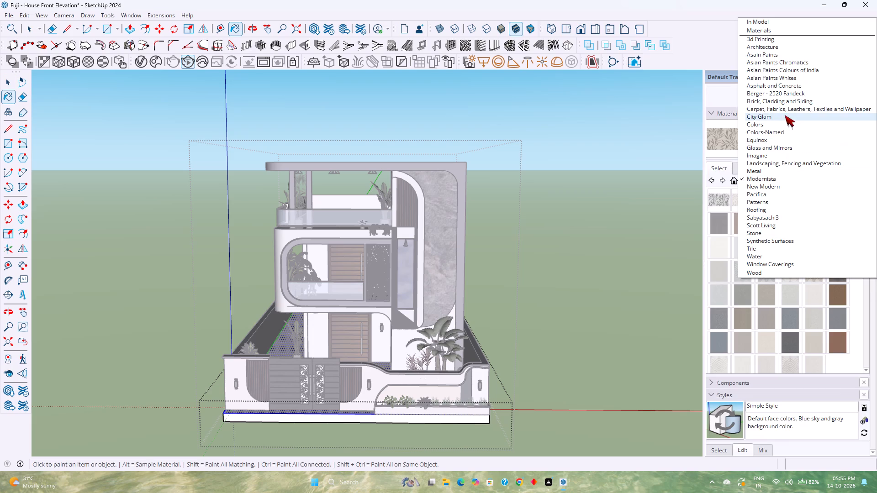
click(773, 100)
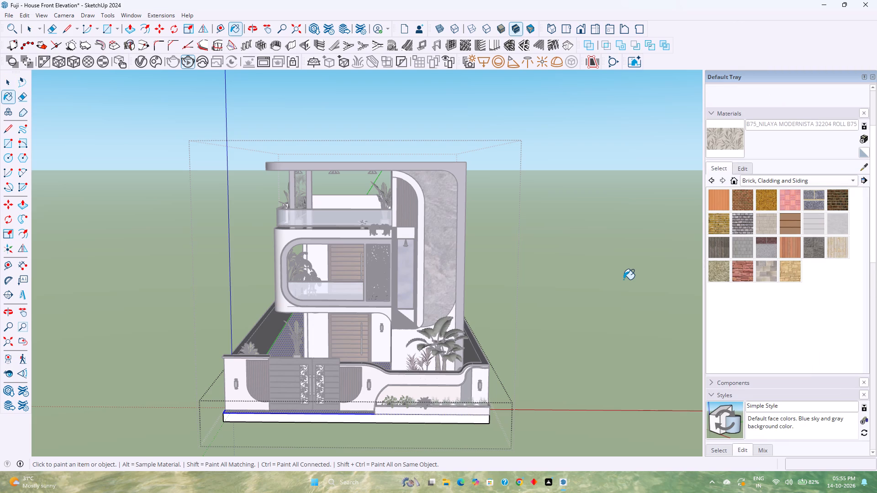
click(774, 183)
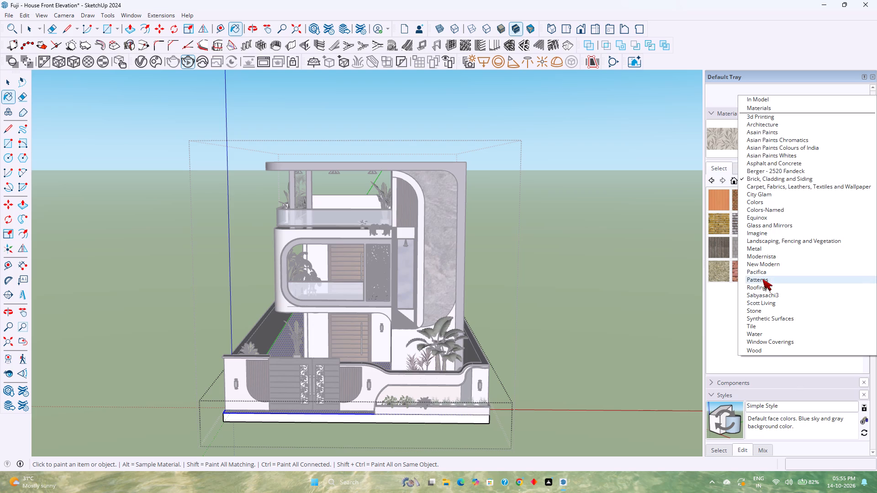
click(772, 292)
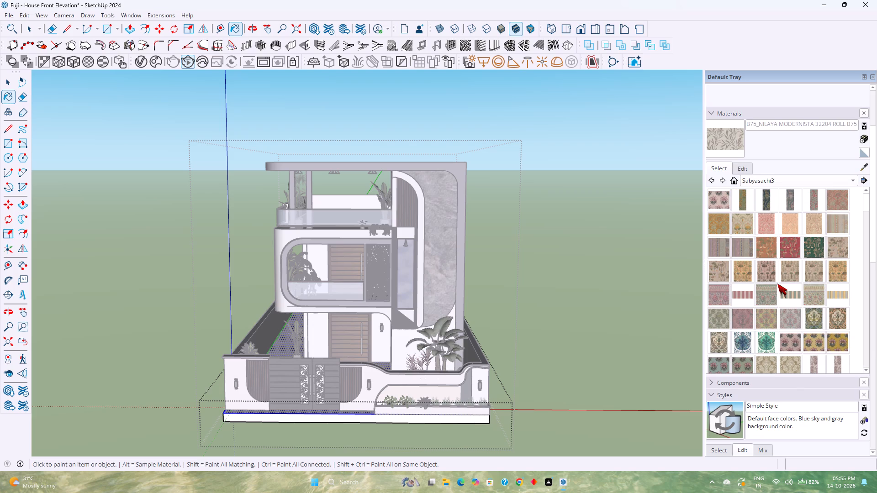
Paint the courtyard floor and the base's front face with Pavers with Grass Herringbone from the Landscaping, Fencing and Vegetation collection.
click(761, 183)
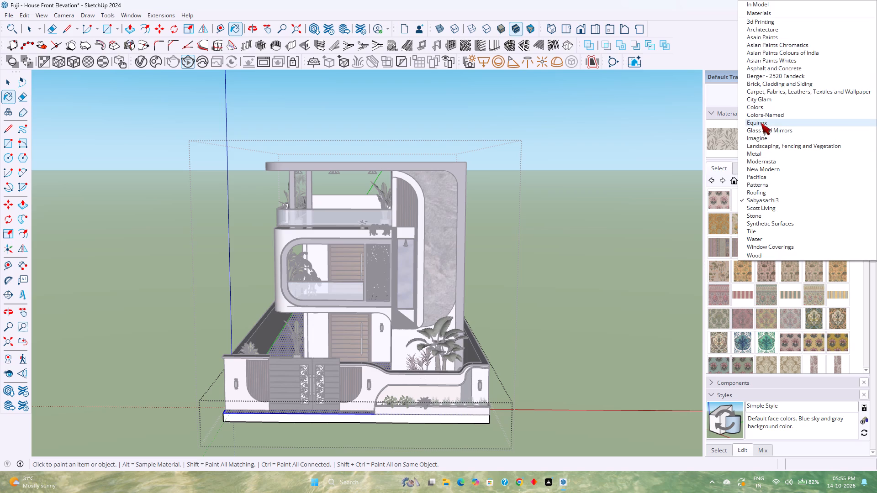
click(776, 141)
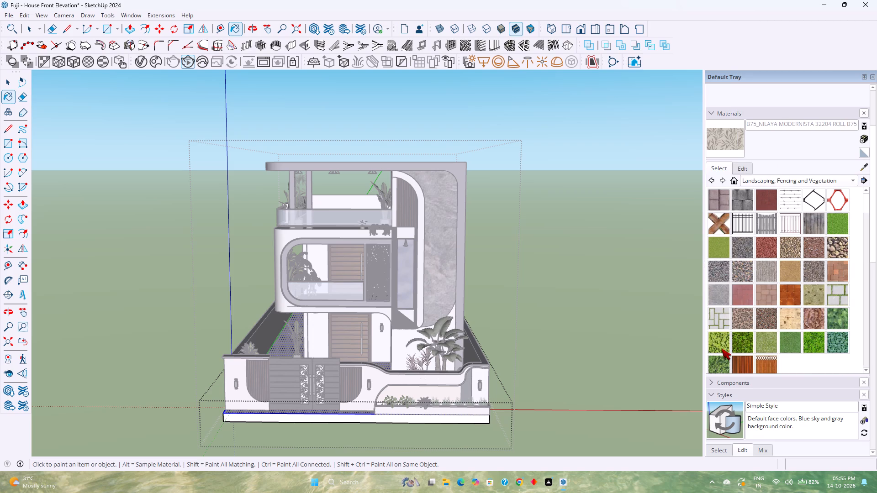
scroll(761, 305, up, 5)
scroll(761, 305, down, 1)
click(723, 316)
scroll(288, 357, up, 2)
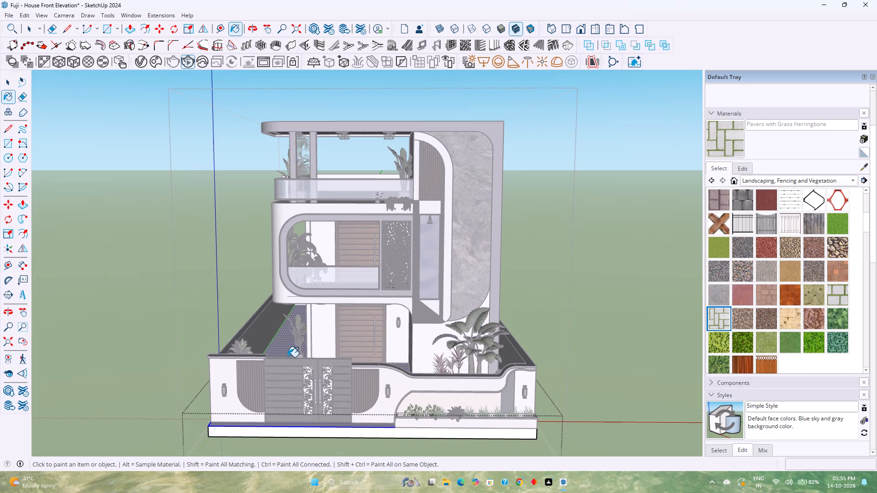
click(286, 350)
click(279, 430)
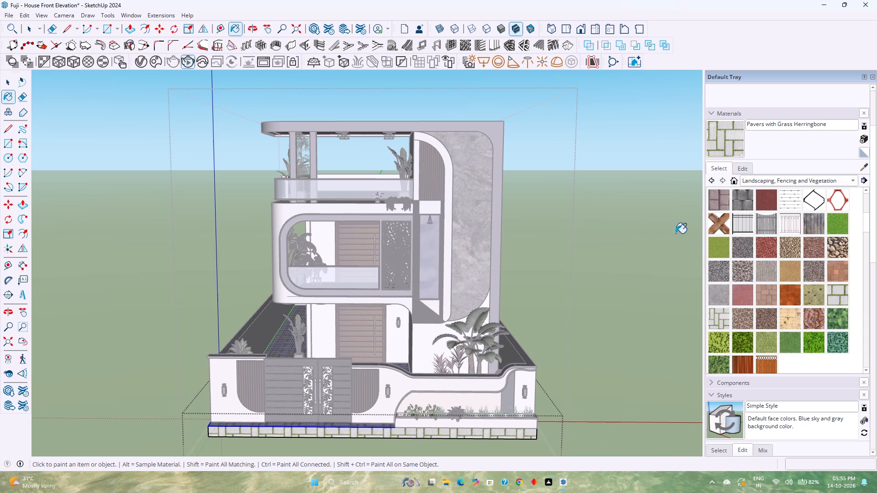
Set the Pavers with Grass Herringbone texture width to 6', keeping proportions, and leave the base group.
click(743, 170)
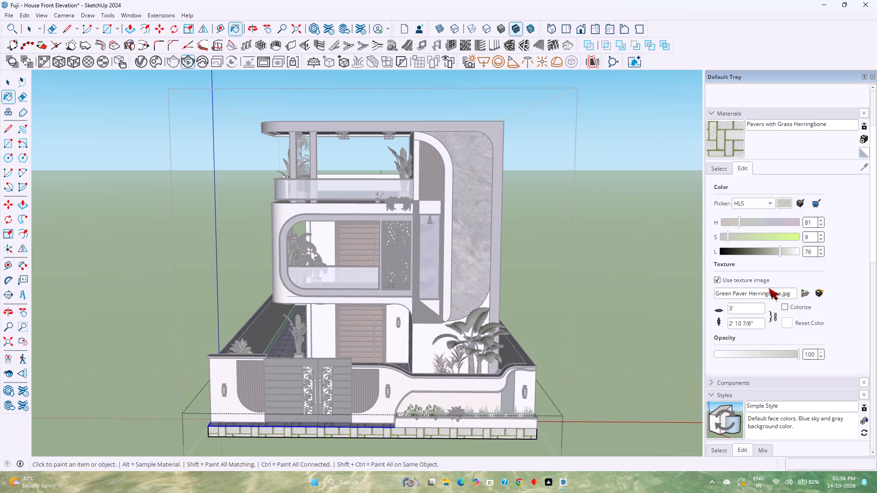
click(771, 316)
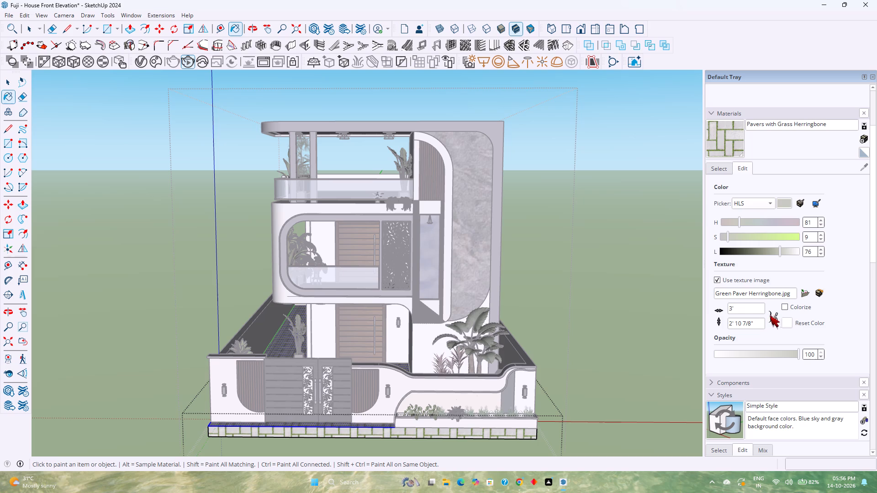
click(769, 314)
double_click(755, 309)
key(BackSpace)
key(BackSpace)
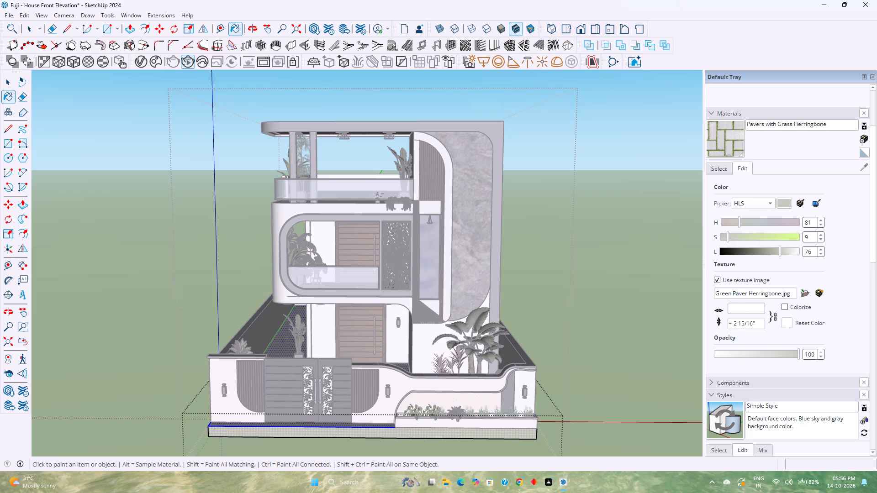
text(6')
key(Return)
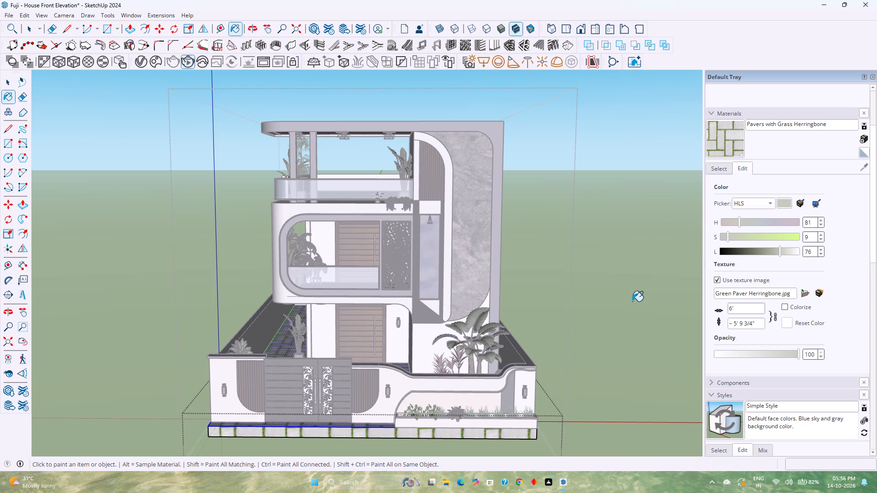
key(space)
click(284, 347)
key(space)
key(Escape)
key(Escape)
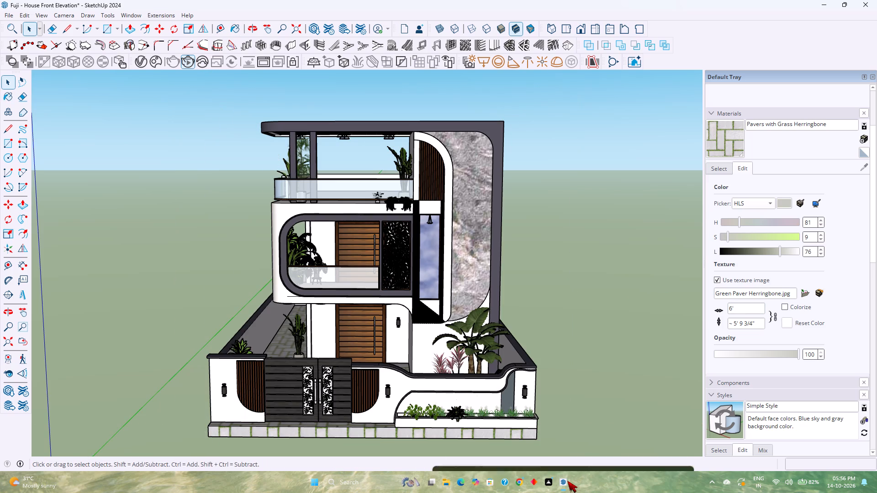
Show the V-Ray frame buffer again and frame the whole house from the front in the live render.
click(586, 445)
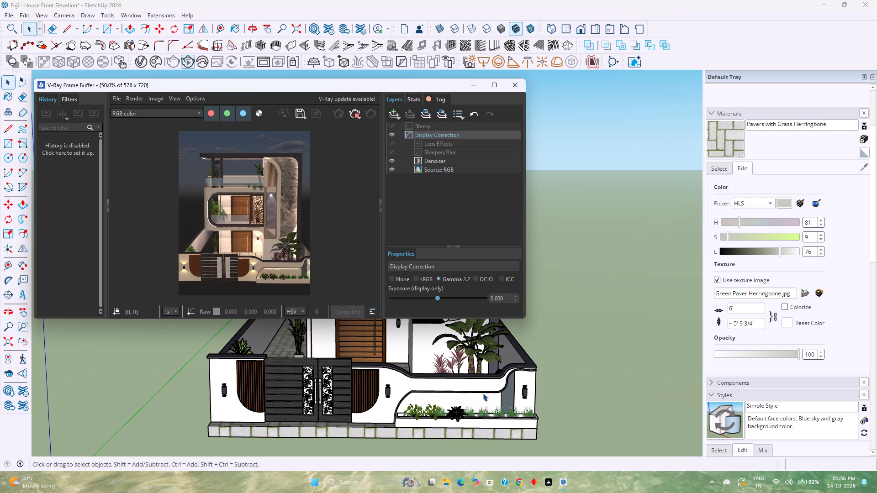
click(582, 30)
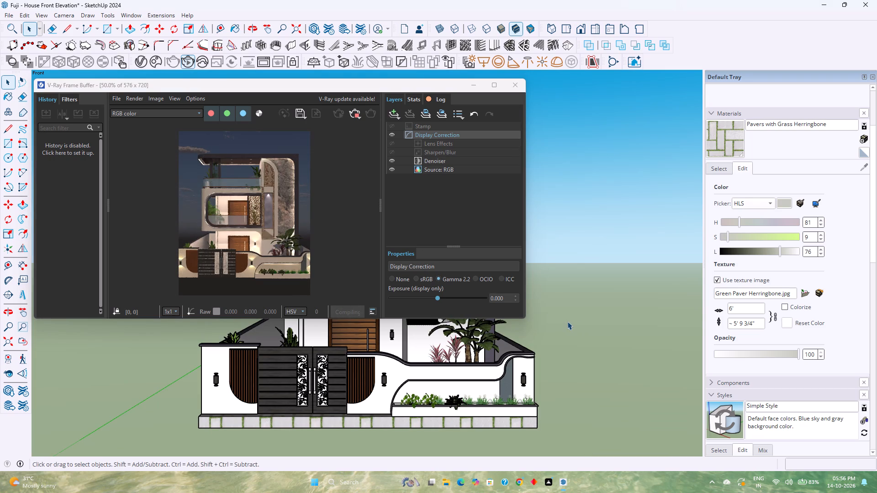
scroll(567, 321, down, 1)
shift+middle_drag(581, 332, 561, 333)
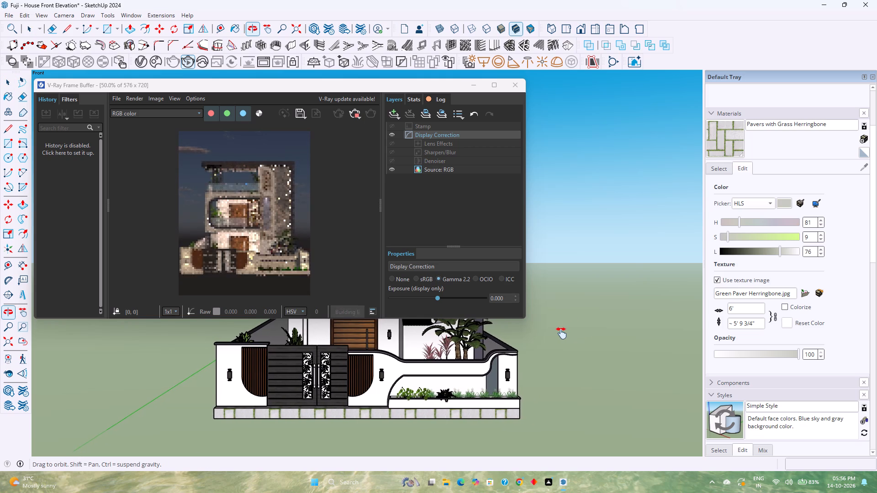
shift+middle_drag(561, 333, 565, 370)
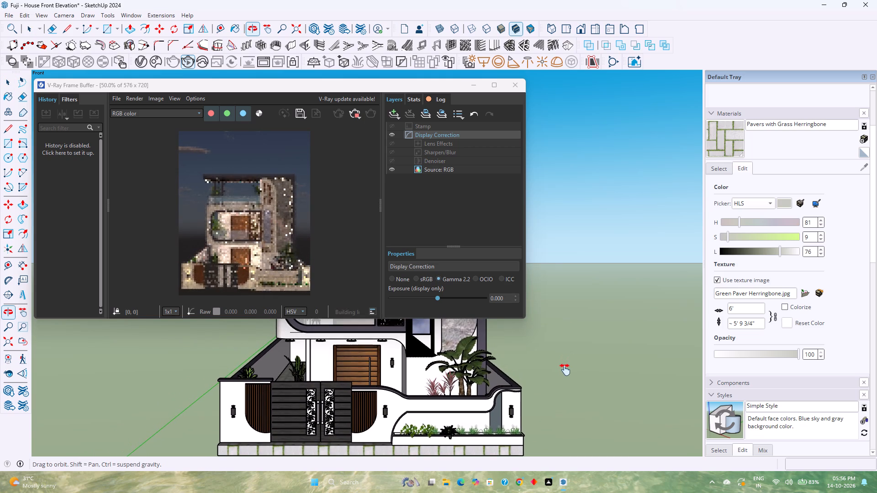
shift+middle_drag(565, 370, 565, 372)
shift+middle_drag(564, 391, 563, 390)
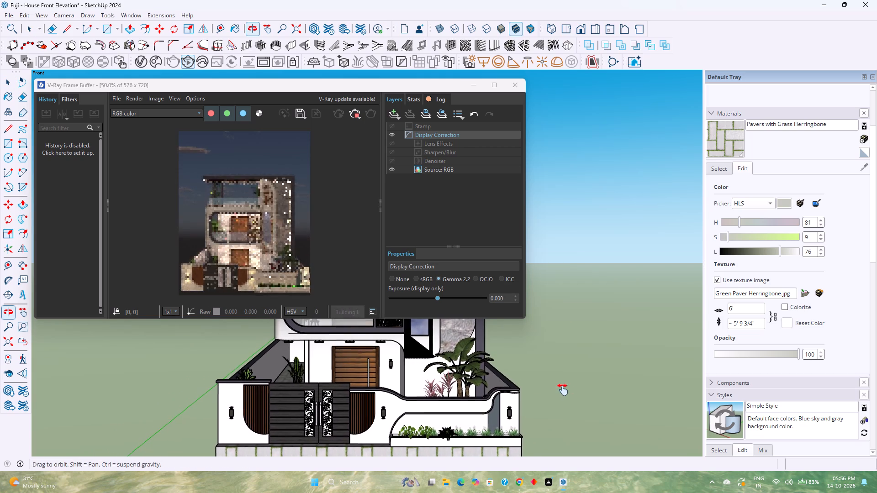
shift+middle_drag(563, 390, 566, 385)
ctrl+middle_drag(566, 388, 561, 381)
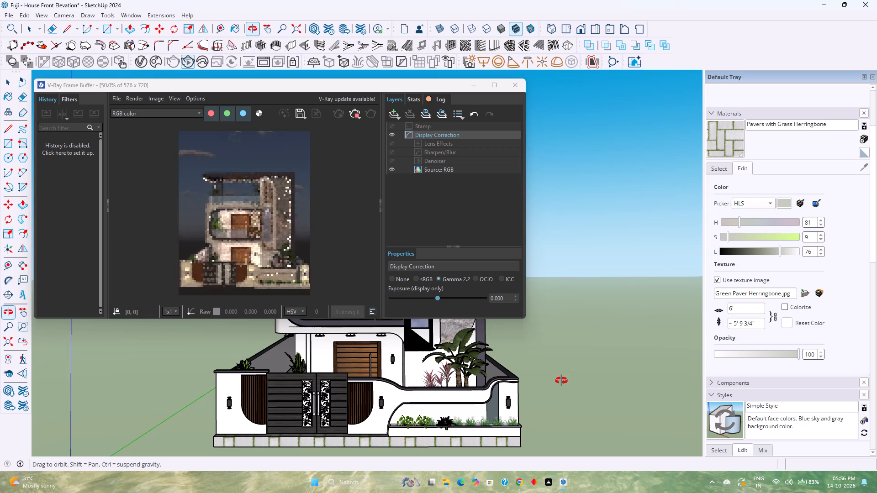
ctrl+middle_drag(561, 381, 563, 370)
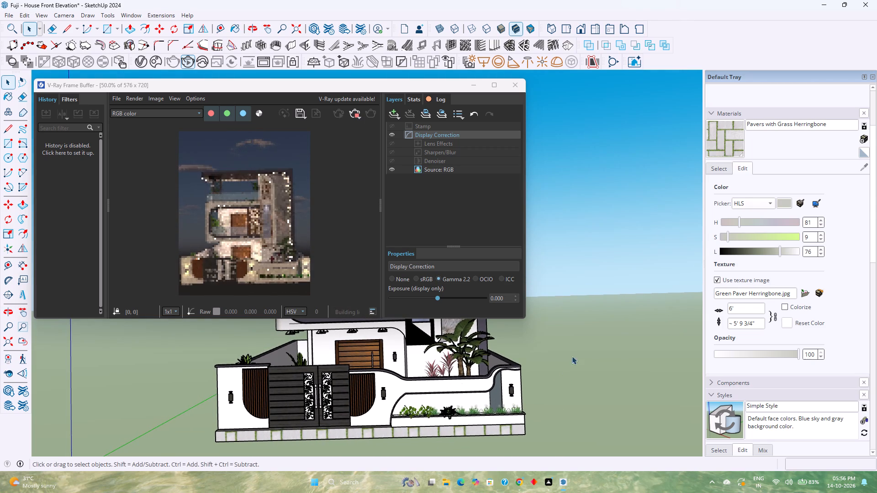
Return to the standard front view and reframe the house from a lower, near-frontal angle with its base inside the live render.
click(582, 30)
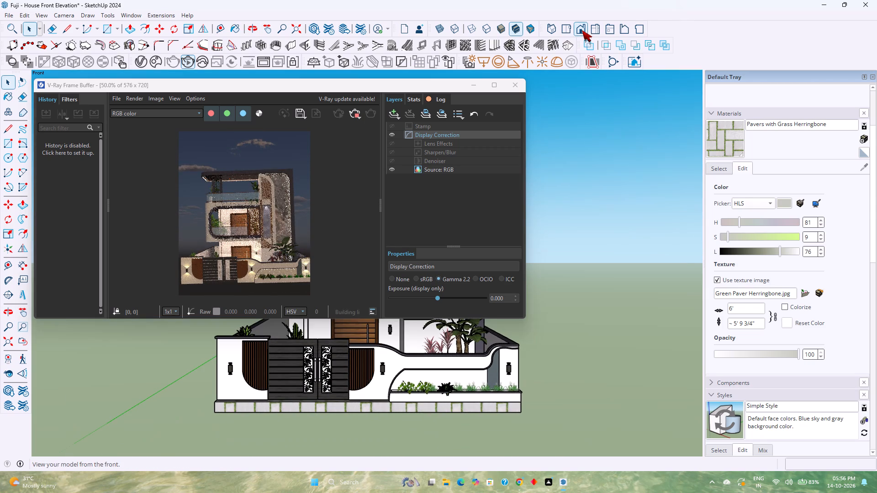
shift+middle_drag(476, 384, 477, 429)
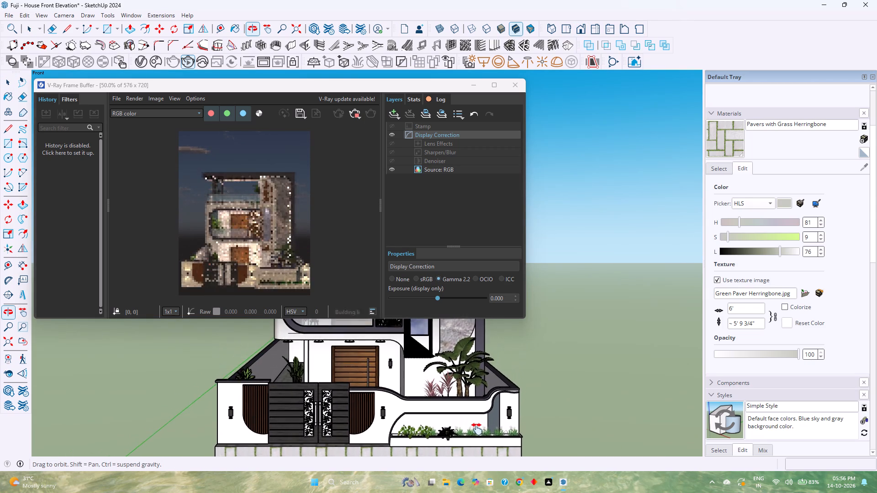
shift+middle_drag(477, 429, 475, 442)
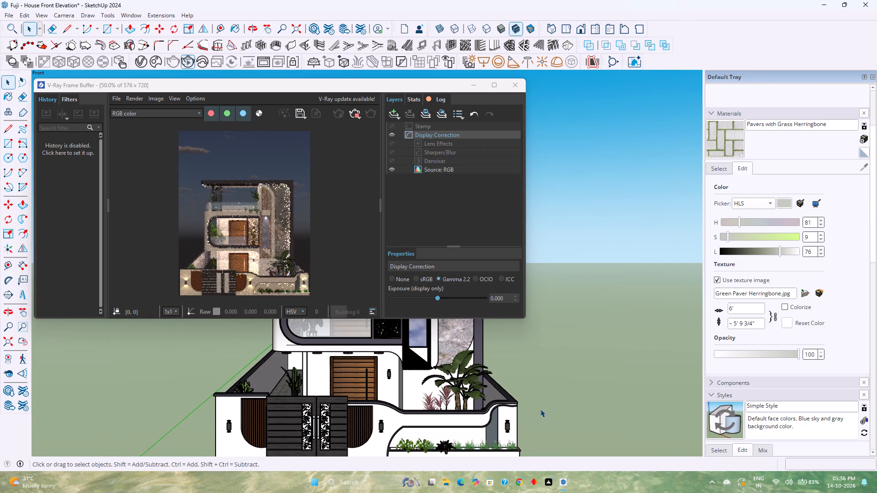
middle_drag(542, 409, 541, 395)
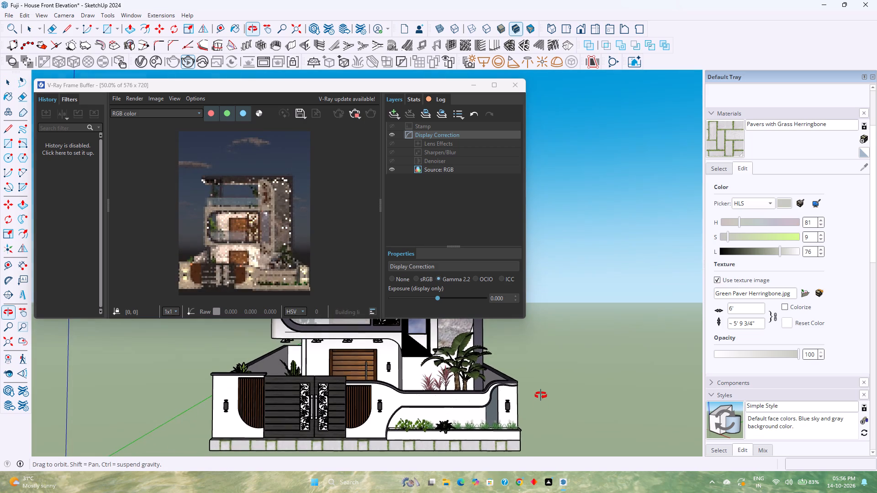
middle_drag(541, 395, 540, 386)
shift+middle_drag(551, 379, 554, 386)
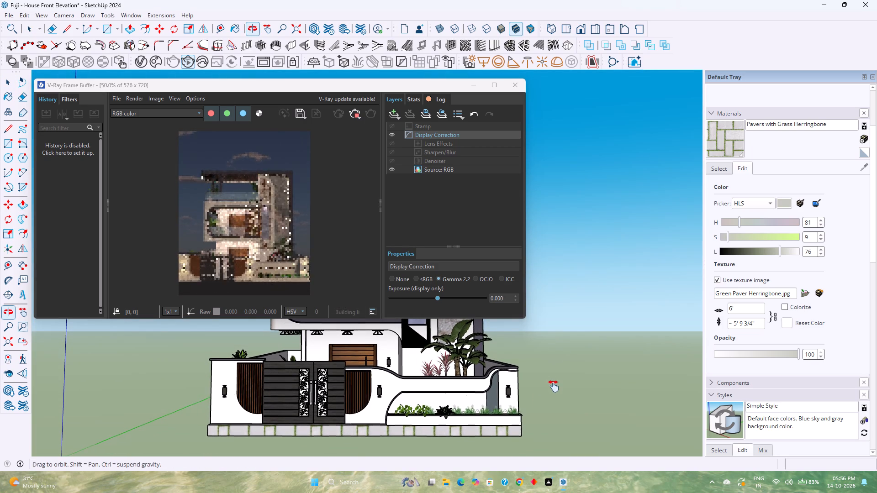
shift+middle_drag(554, 386, 560, 462)
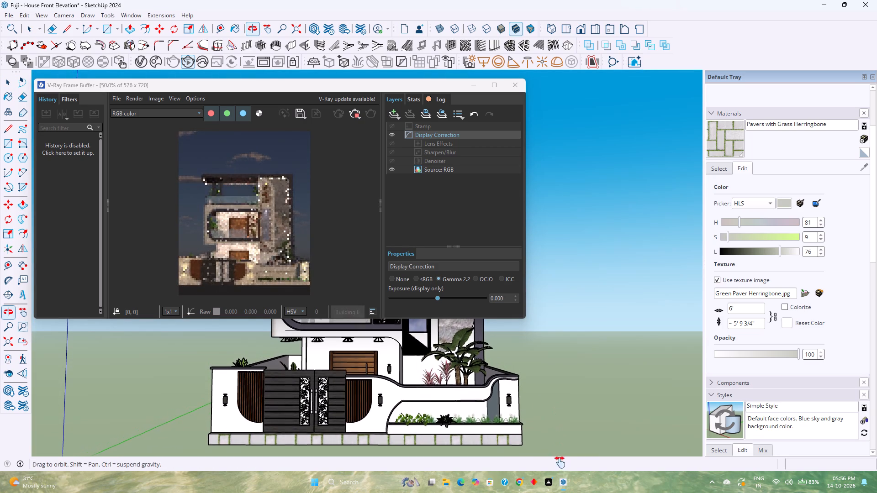
shift+middle_drag(560, 462, 560, 464)
shift+middle_drag(568, 362, 566, 383)
shift+middle_click(566, 383)
shift+middle_click(552, 399)
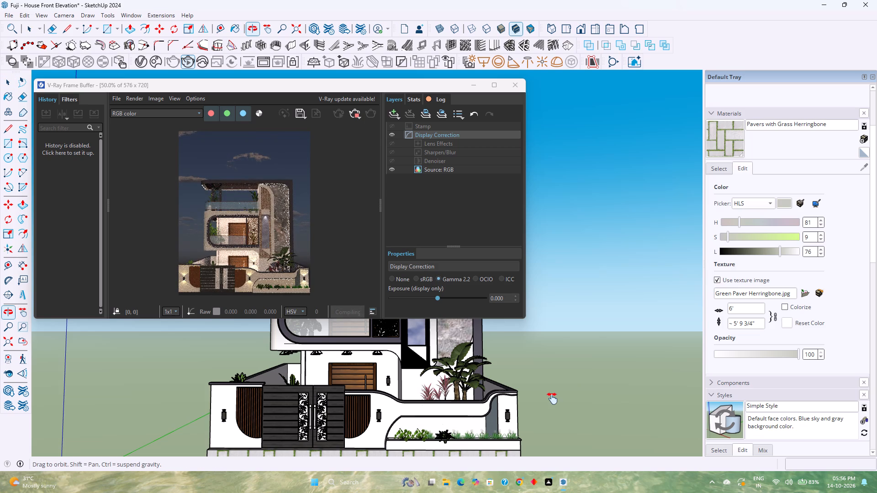
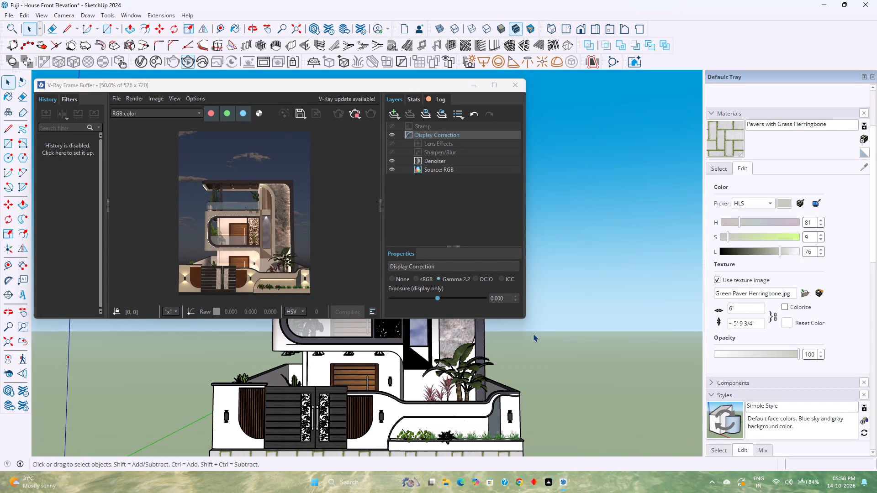
Set the SunLight's intensity multiplier to 1 in the V-Ray Asset Editor.
click(135, 61)
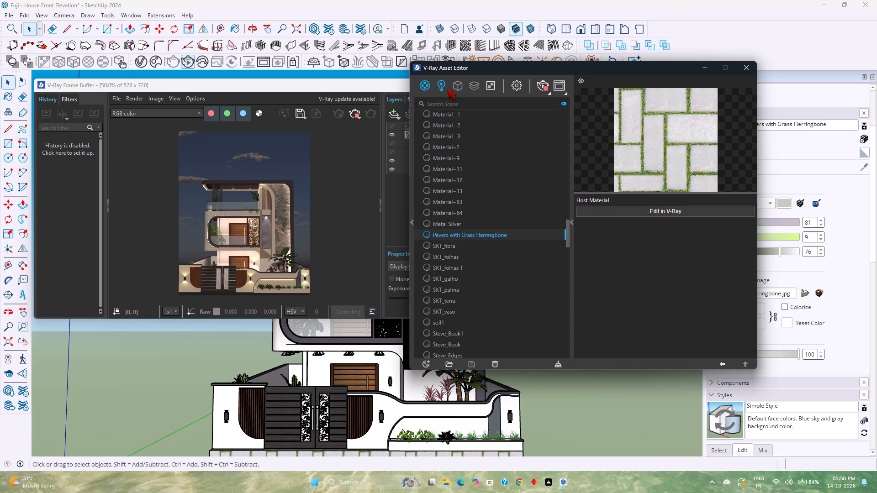
click(442, 85)
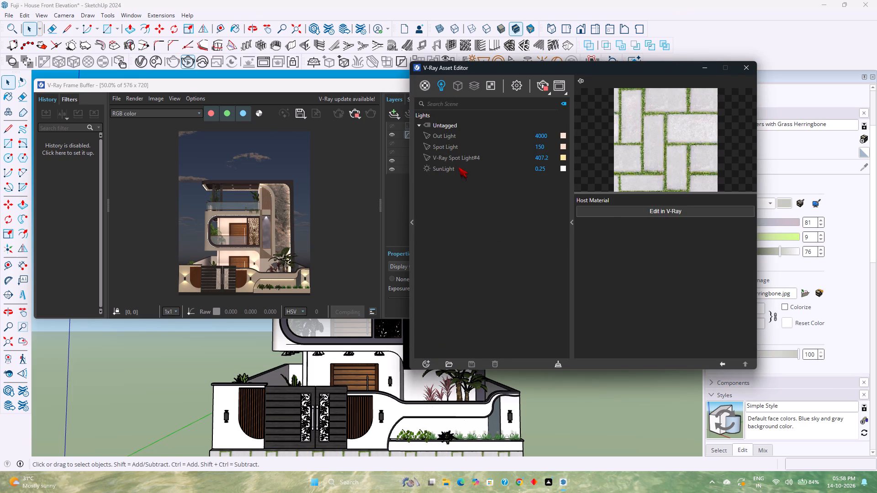
click(458, 167)
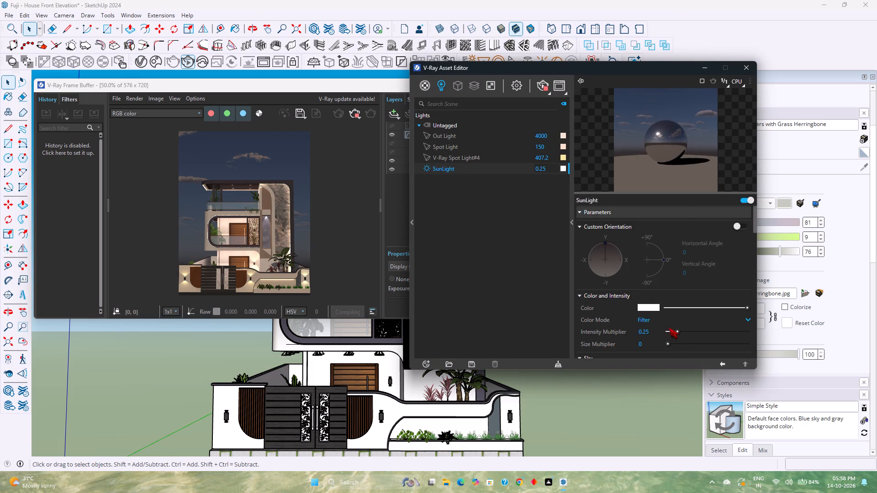
double_click(659, 334)
key(1)
key(Return)
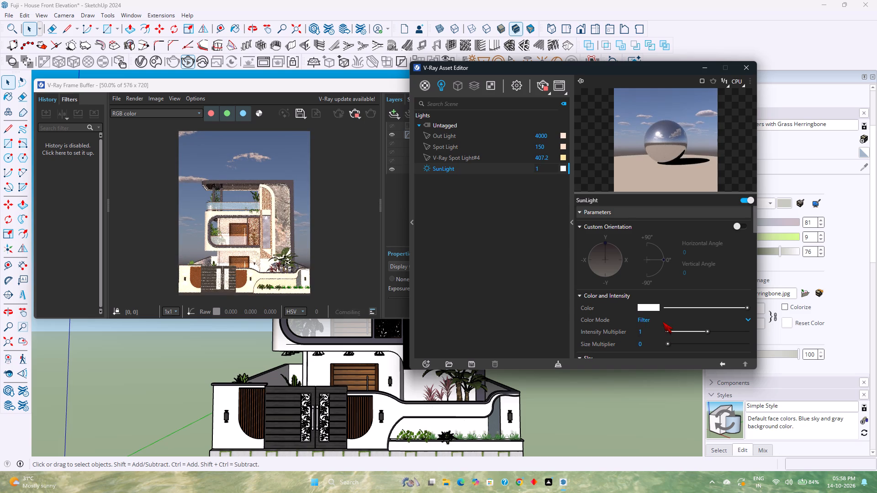
Switch the frame buffer's Display Correction to sRGB and lower its display exposure to about -1.345.
click(396, 234)
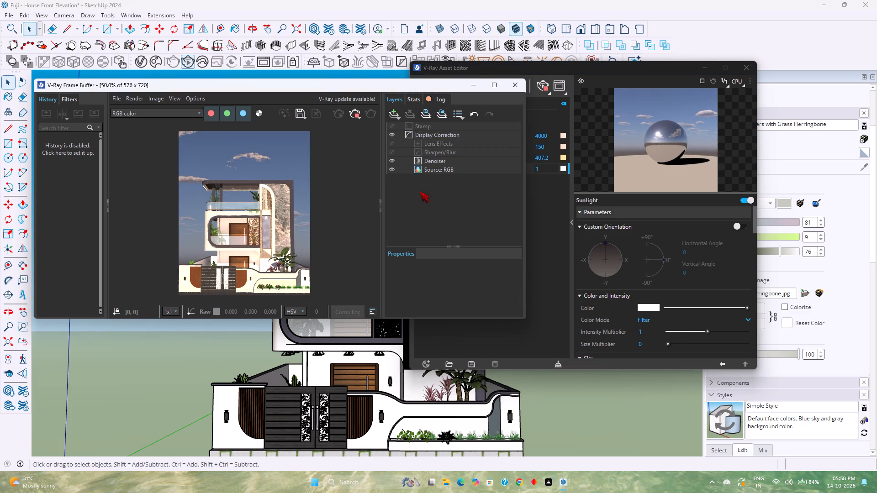
click(448, 138)
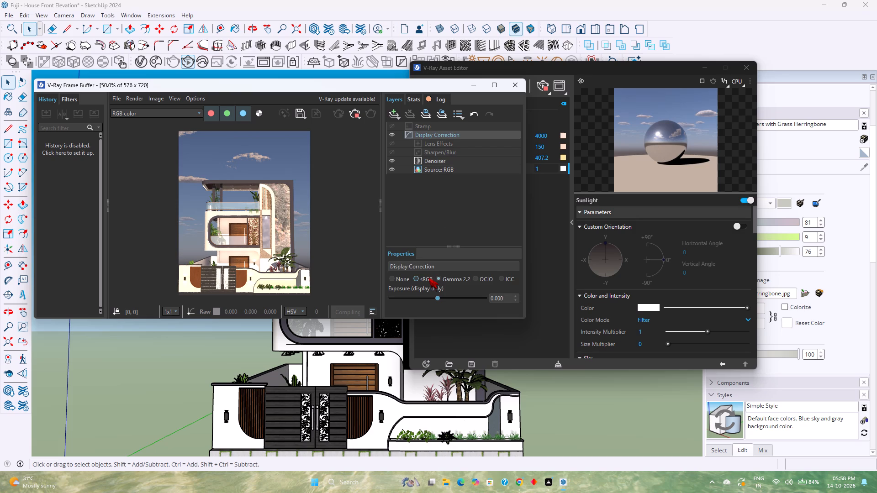
click(428, 278)
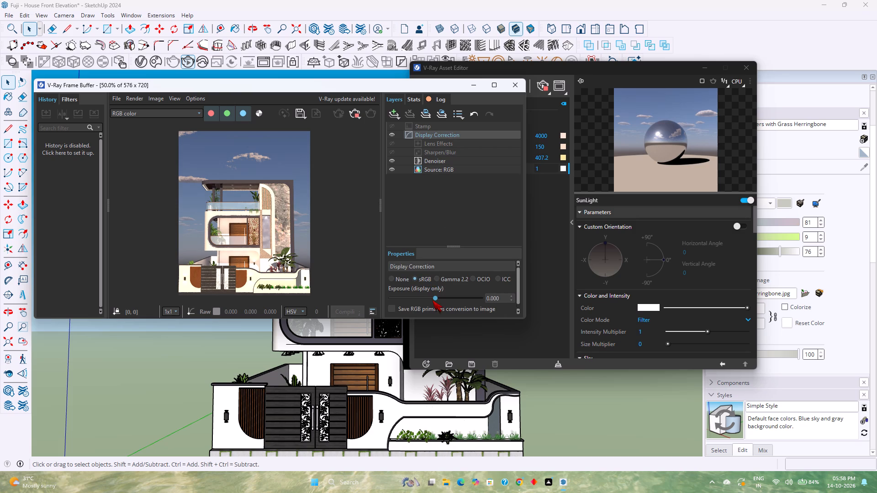
click(429, 299)
click(423, 296)
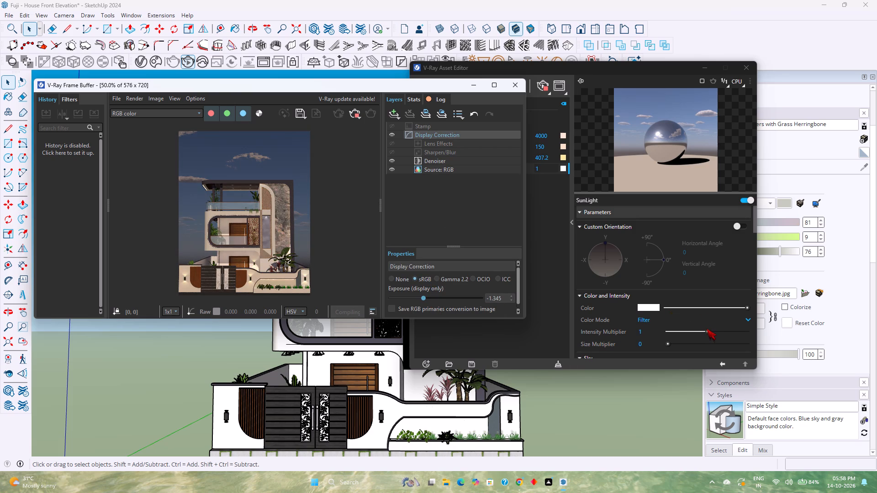
Raise the SunLight's intensity multiplier to 2 and return to the V-Ray frame buffer.
drag(707, 329, 760, 329)
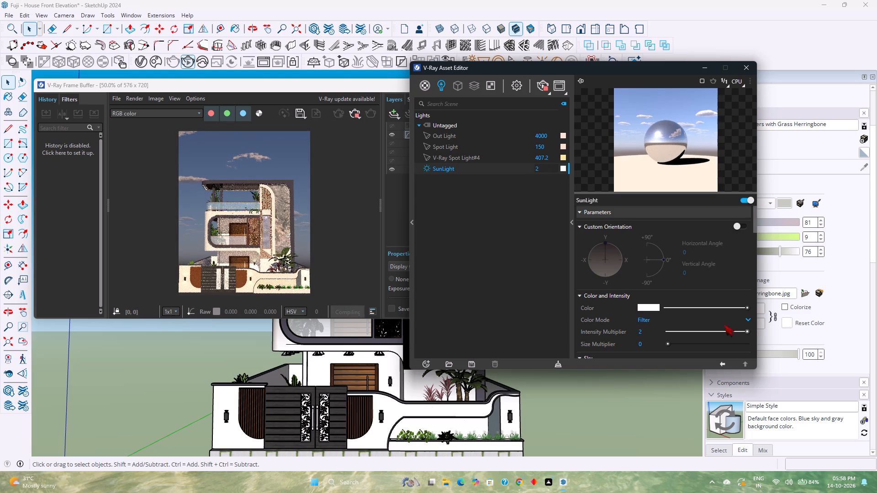
click(336, 238)
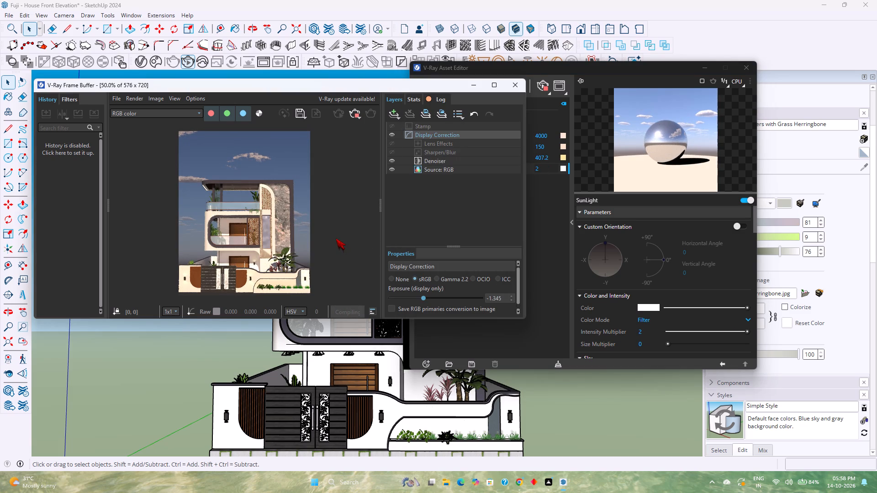
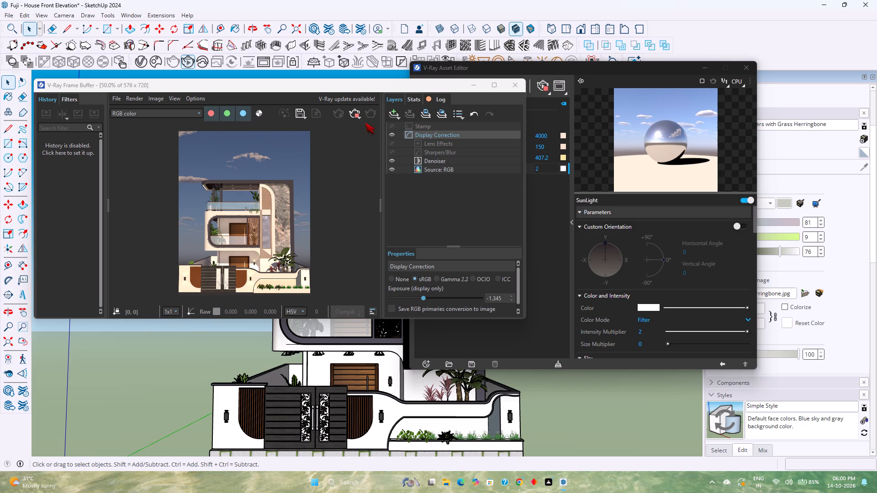
Stop the V-Ray render currently running in the frame buffer.
click(354, 115)
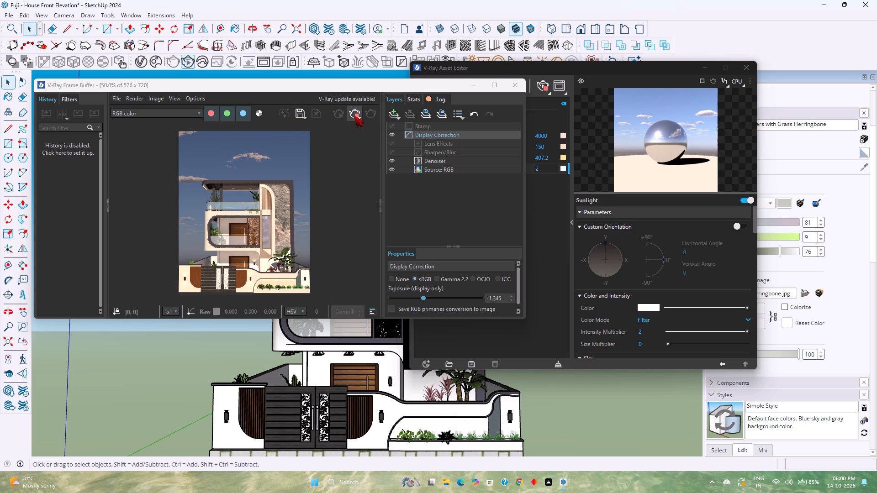
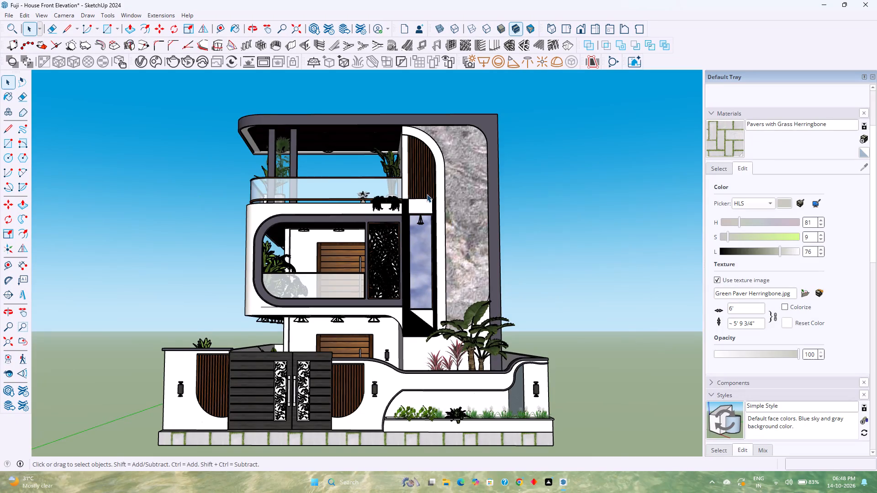
Examine the house elevation and its side from several angles and distances to judge the exterior framing.
middle_drag(427, 194, 428, 255)
scroll(427, 194, down, 1)
middle_click(428, 255)
middle_click(428, 255)
scroll(271, 269, up, 3)
middle_drag(271, 269, 276, 263)
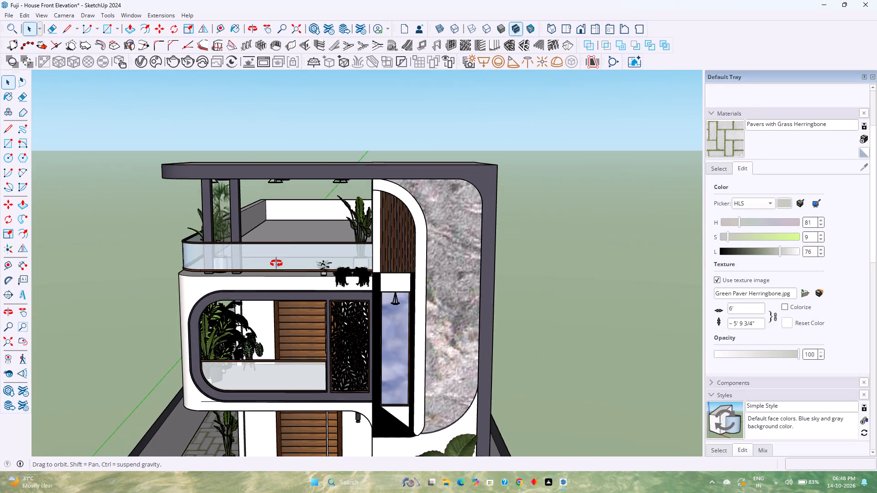
middle_drag(276, 263, 304, 221)
scroll(304, 221, down, 2)
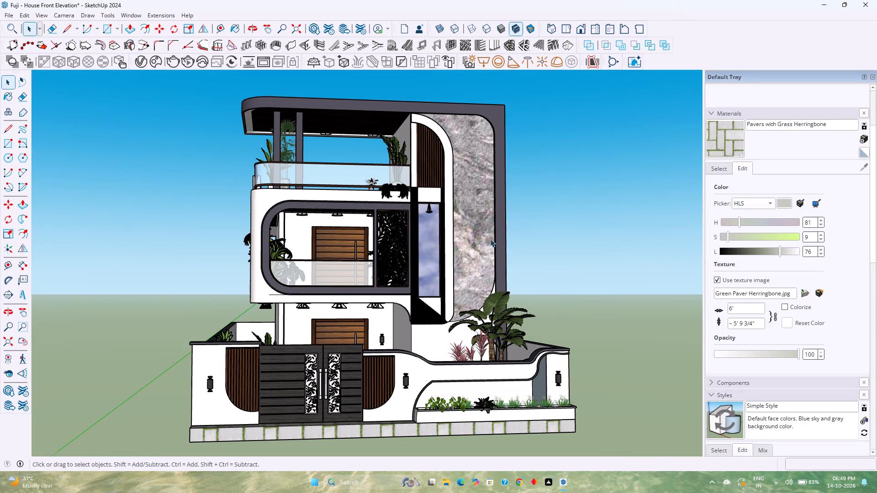
middle_drag(454, 229, 420, 250)
middle_click(420, 250)
middle_click(420, 250)
scroll(418, 246, down, 1)
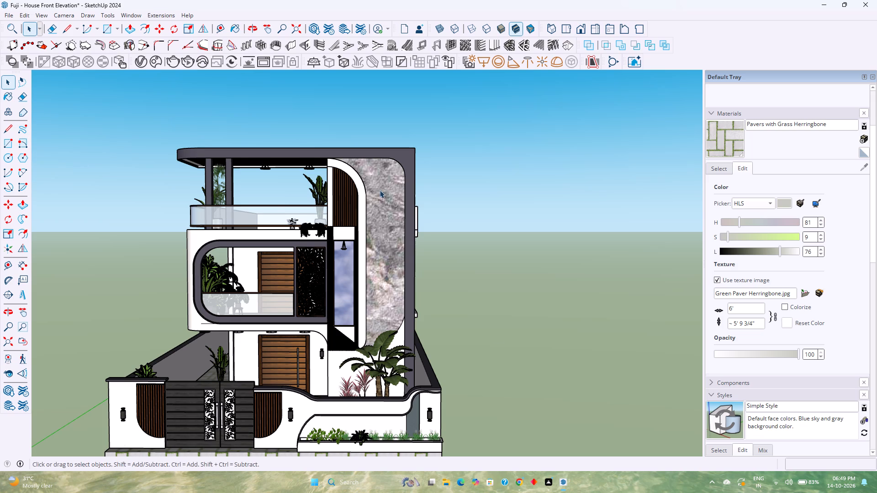
scroll(377, 332, down, 1)
scroll(309, 325, up, 1)
scroll(309, 325, down, 3)
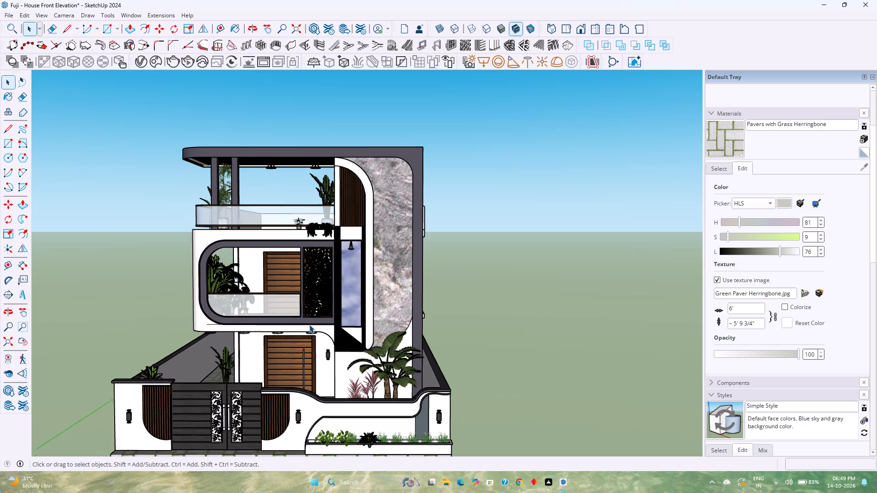
scroll(309, 325, up, 2)
scroll(309, 325, down, 1)
scroll(309, 325, up, 1)
shift+middle_drag(309, 325, 359, 288)
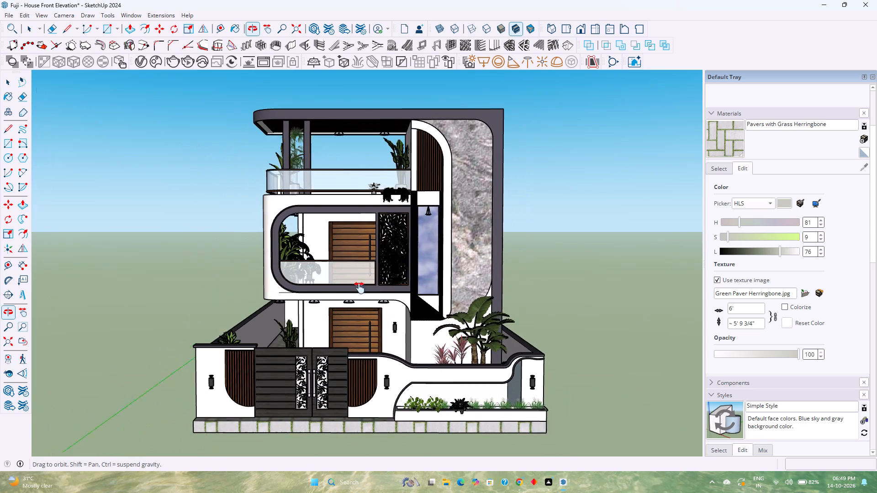
shift+middle_drag(359, 288, 356, 288)
middle_drag(417, 283, 382, 336)
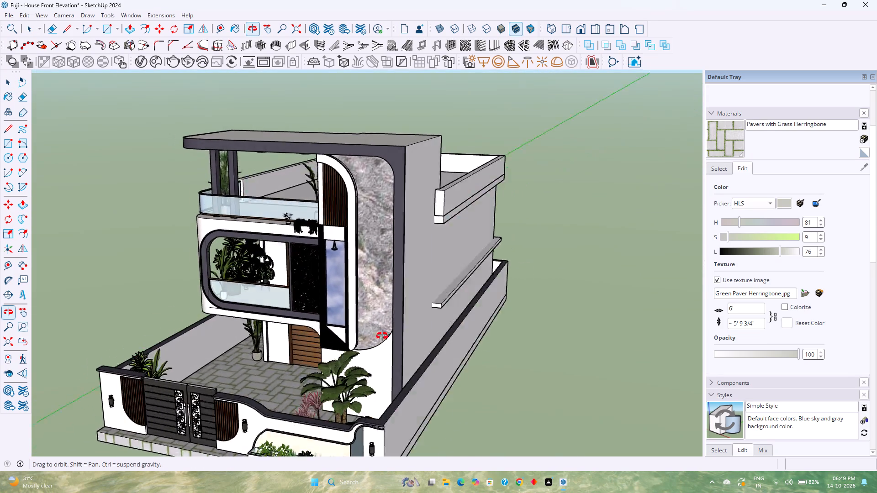
middle_drag(382, 336, 475, 293)
middle_click(475, 293)
middle_click(475, 293)
shift+middle_click(276, 212)
shift+middle_drag(277, 212, 360, 276)
shift+middle_click(360, 276)
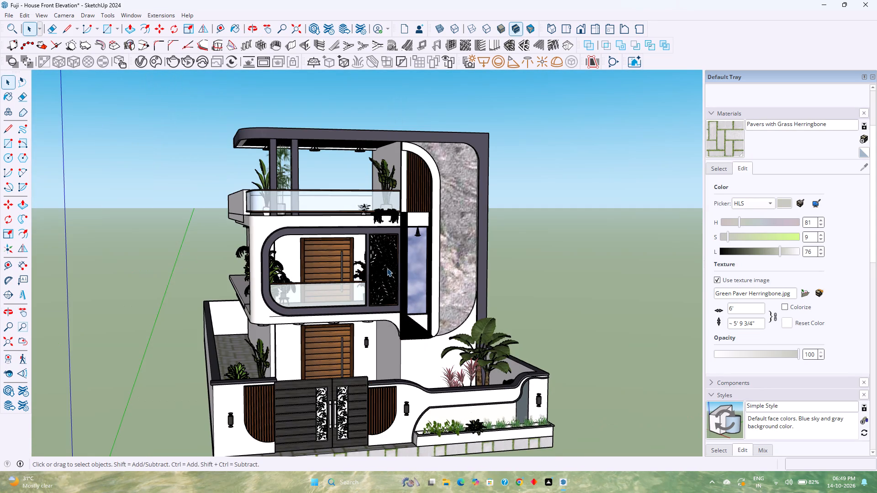
Switch the model to the standard Front view for a closer check of the front elevation.
click(581, 33)
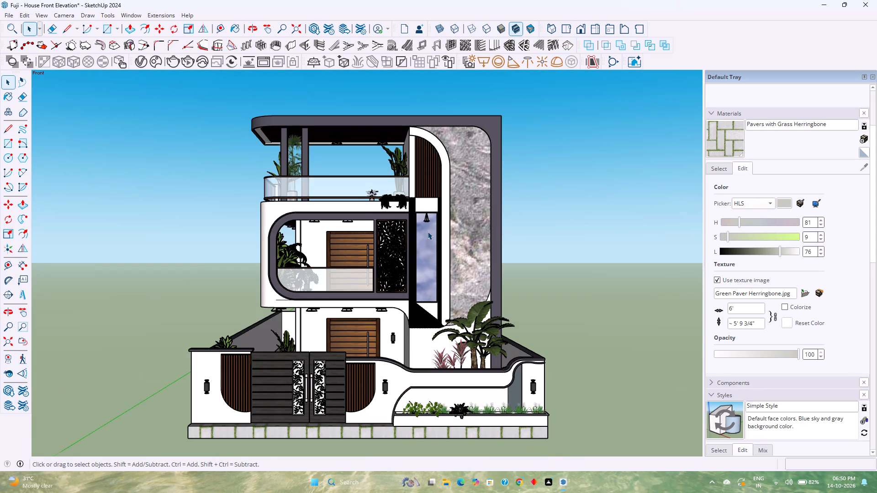
scroll(428, 231, up, 1)
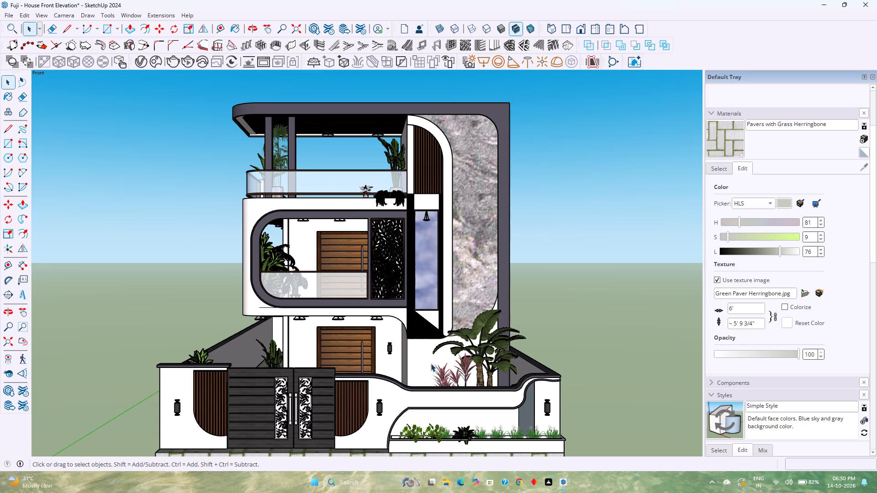
scroll(467, 399, up, 10)
scroll(459, 414, down, 5)
Open the house group and inspect the planter recess face in the front boundary wall against the whole elevation.
click(468, 419)
double_click(468, 419)
click(467, 422)
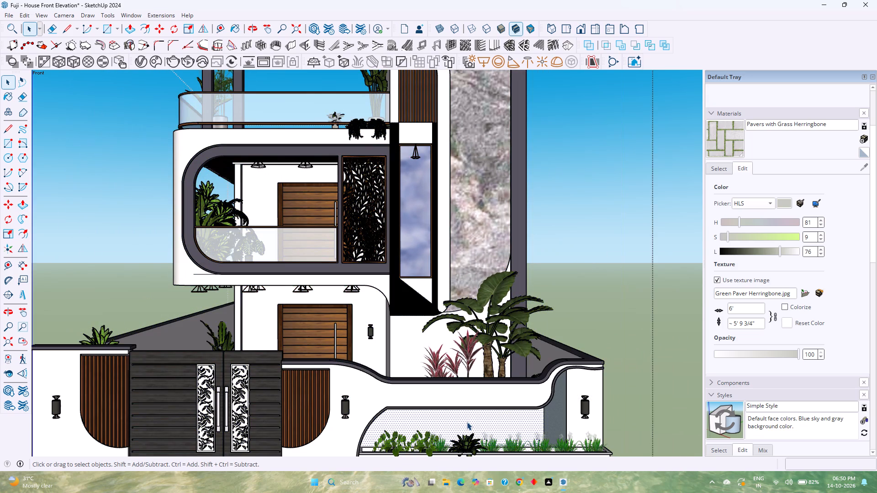
click(467, 422)
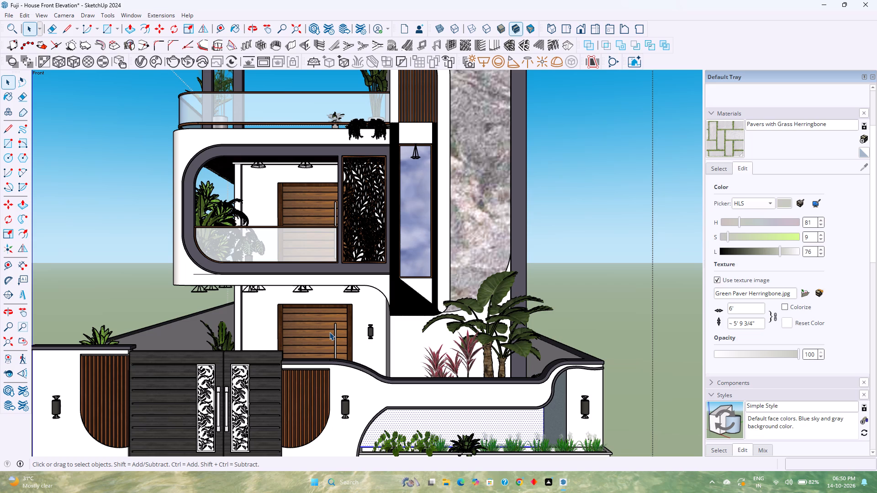
scroll(329, 332, down, 3)
scroll(314, 285, down, 2)
scroll(314, 285, up, 3)
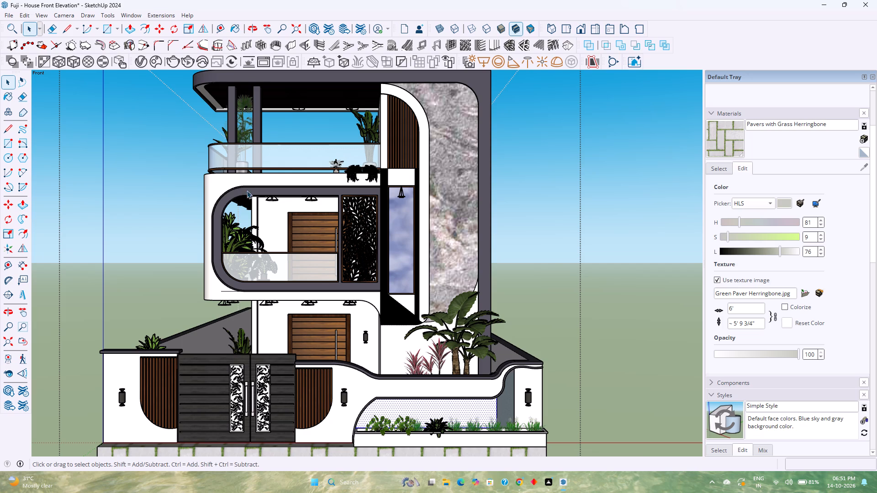
scroll(277, 278, down, 3)
scroll(335, 270, down, 3)
middle_drag(393, 276, 387, 294)
middle_click(387, 294)
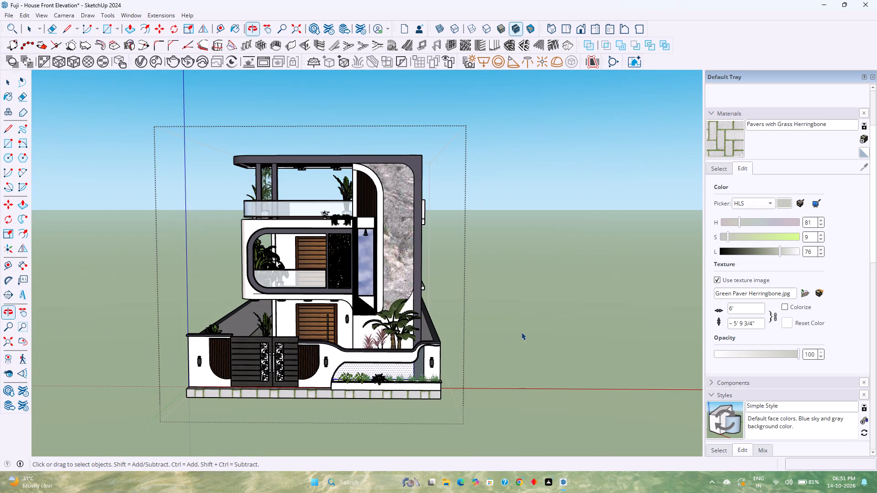
Inside the house group, draw a rectangle on the ground in front of the boundary wall.
click(520, 332)
click(419, 391)
double_click(416, 383)
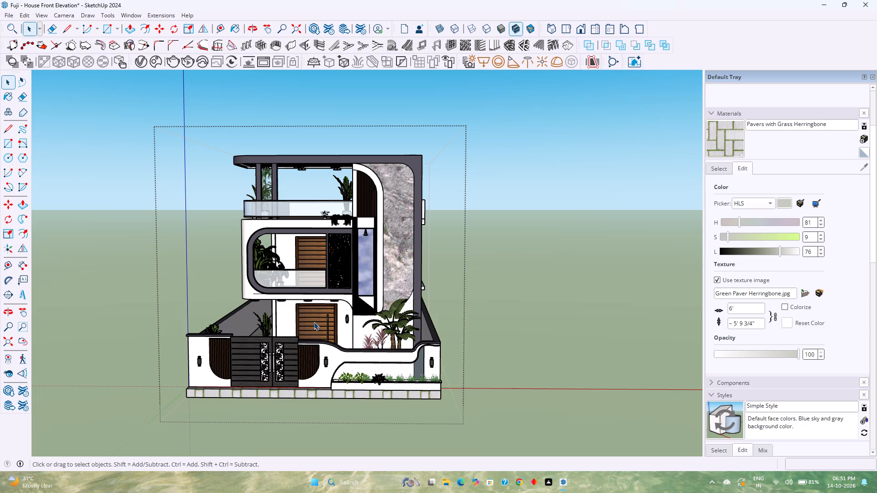
click(111, 25)
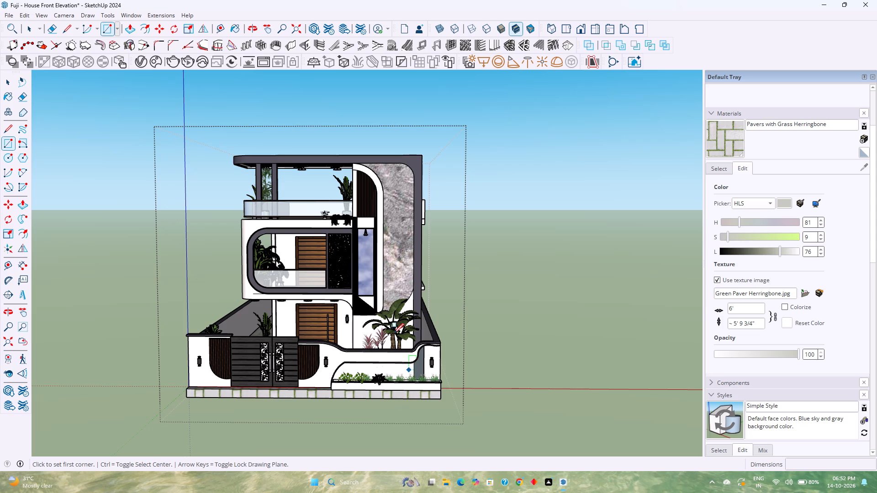
scroll(444, 361, down, 2)
shift+middle_drag(410, 390, 443, 318)
middle_drag(439, 318, 297, 420)
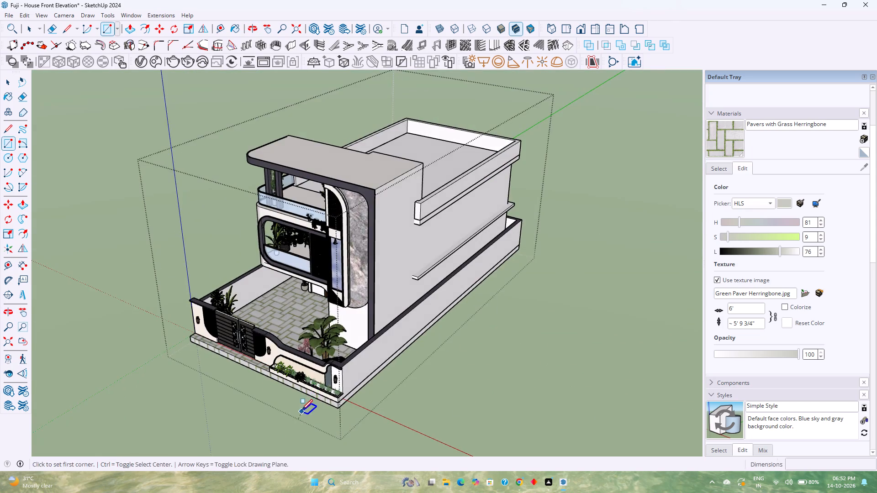
shift+middle_drag(302, 409, 489, 300)
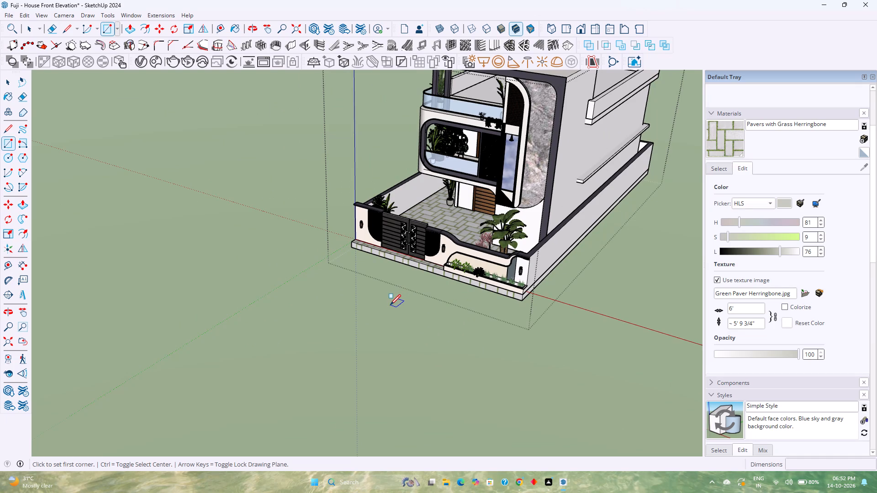
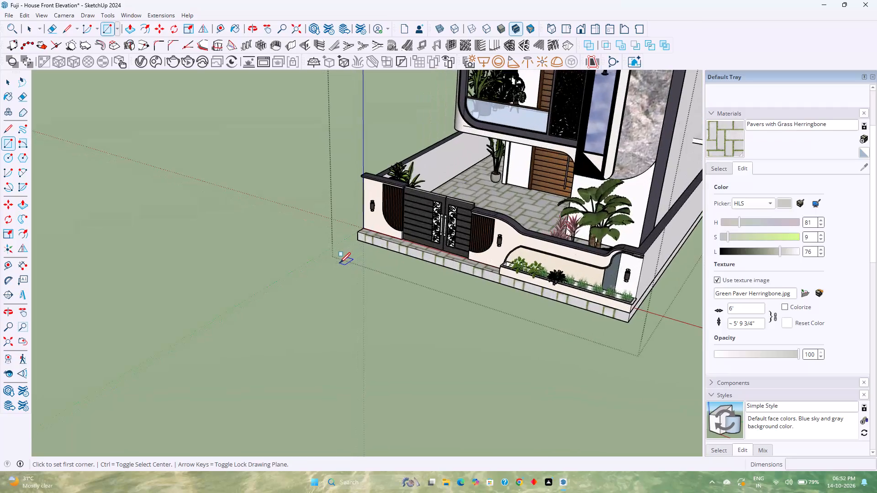
Draw a 30' by 10' rectangle on the ground in front of the boundary wall.
click(323, 262)
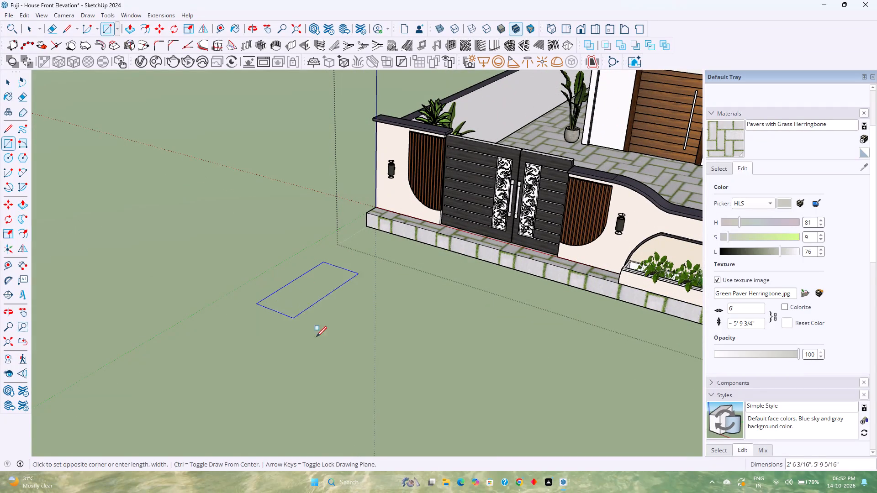
scroll(512, 412, down, 4)
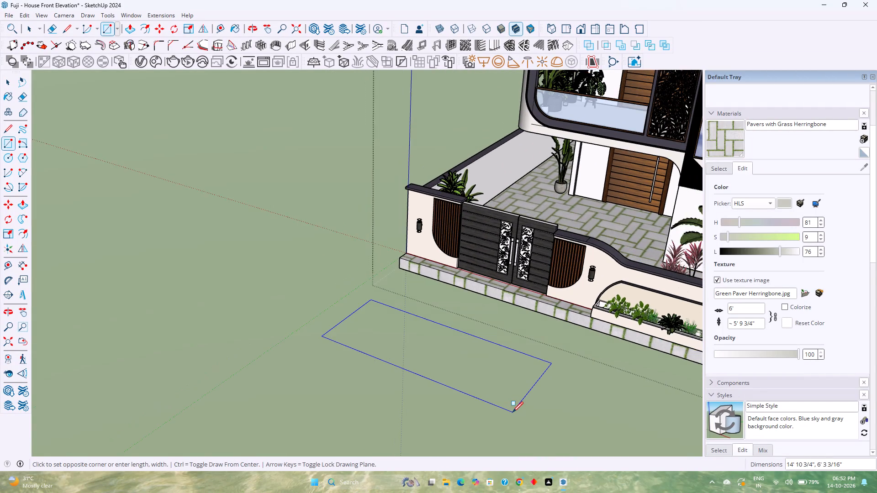
scroll(512, 412, down, 3)
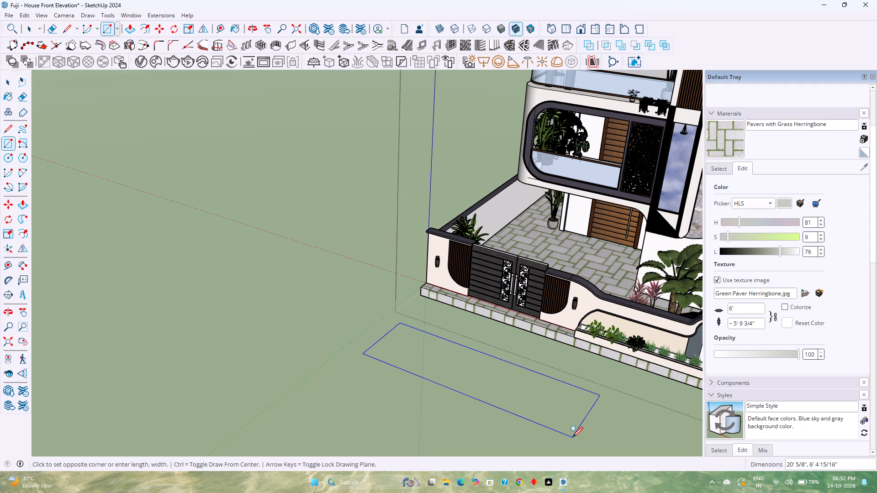
text(30)
text(',)
text(10')
key(Return)
key(space)
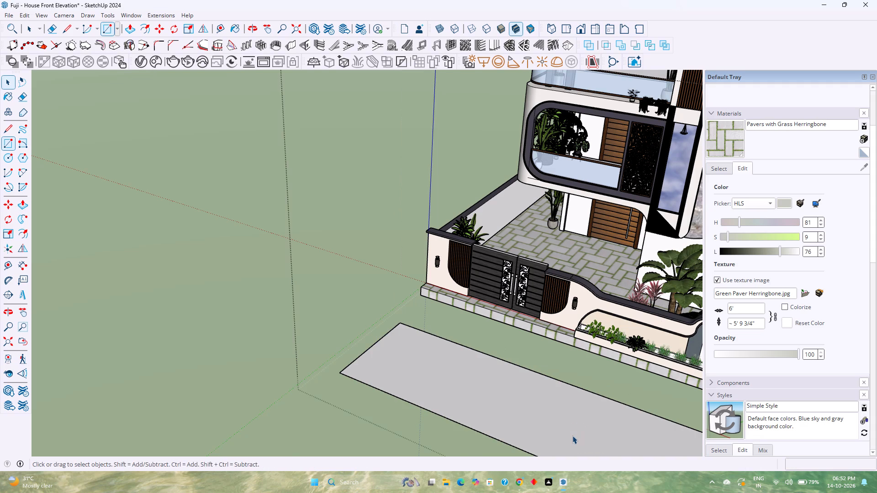
Make the new ground rectangle, with its face and edges, a group.
scroll(572, 435, down, 3)
shift+middle_drag(568, 429, 472, 319)
double_click(474, 321)
right_click(474, 321)
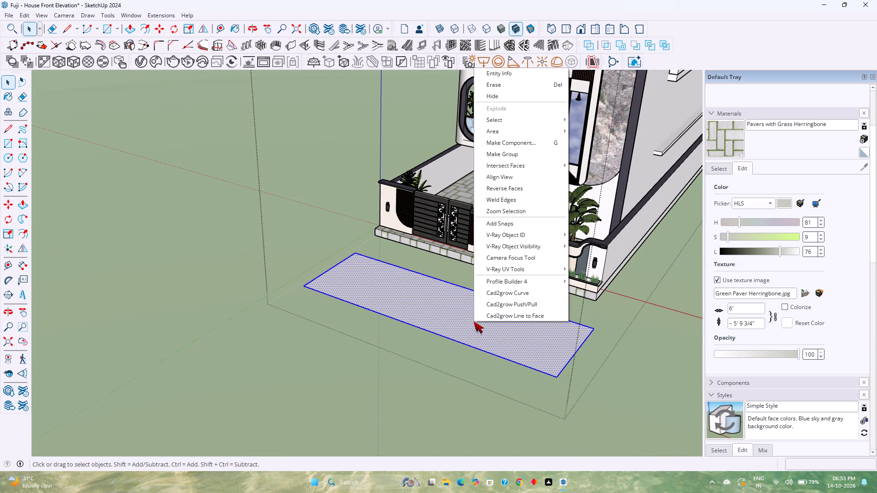
click(532, 158)
double_click(533, 351)
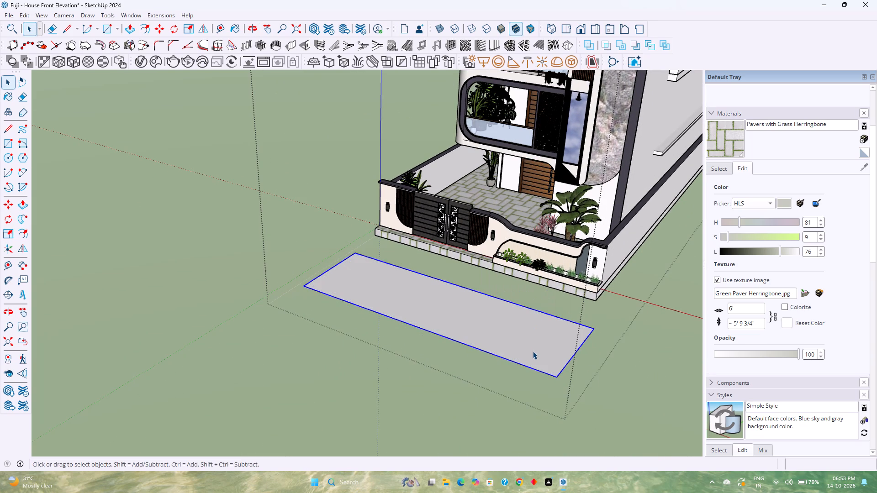
scroll(529, 346, up, 2)
key(Escape)
Move the grouped ground rectangle back toward the boundary wall, lining its rear corner up with the plinth corner at the planter end.
click(546, 336)
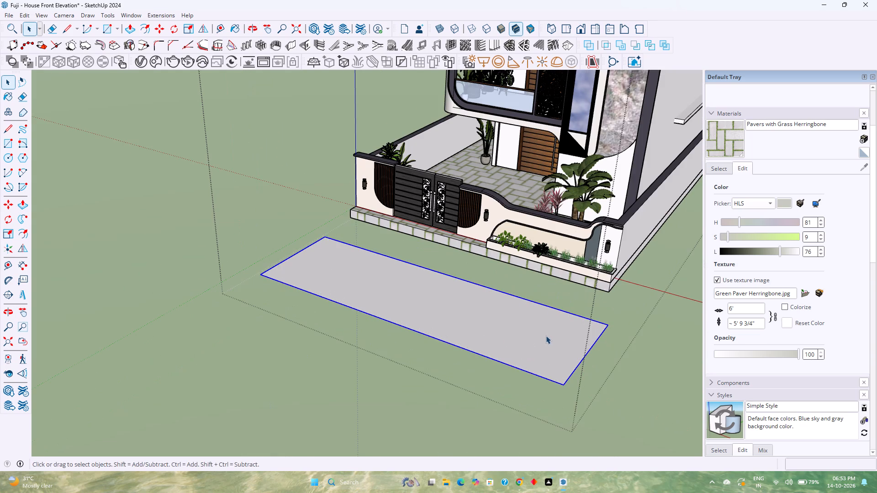
key(m)
click(608, 321)
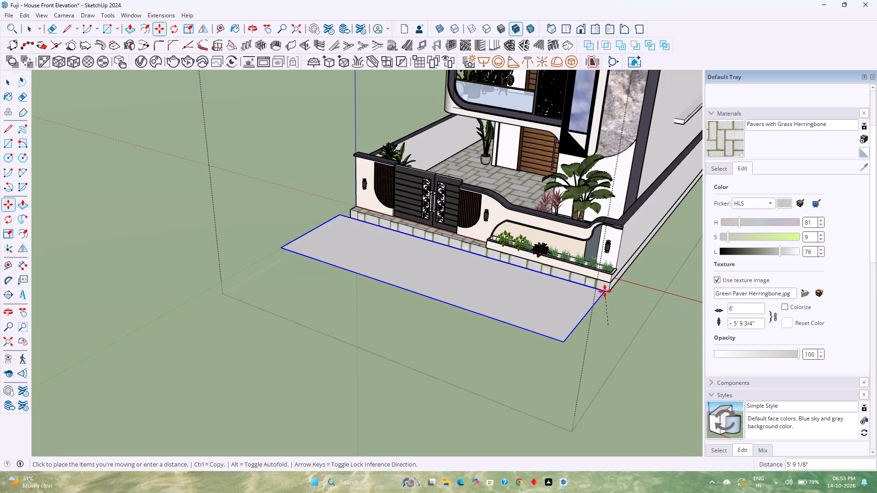
scroll(609, 291, up, 18)
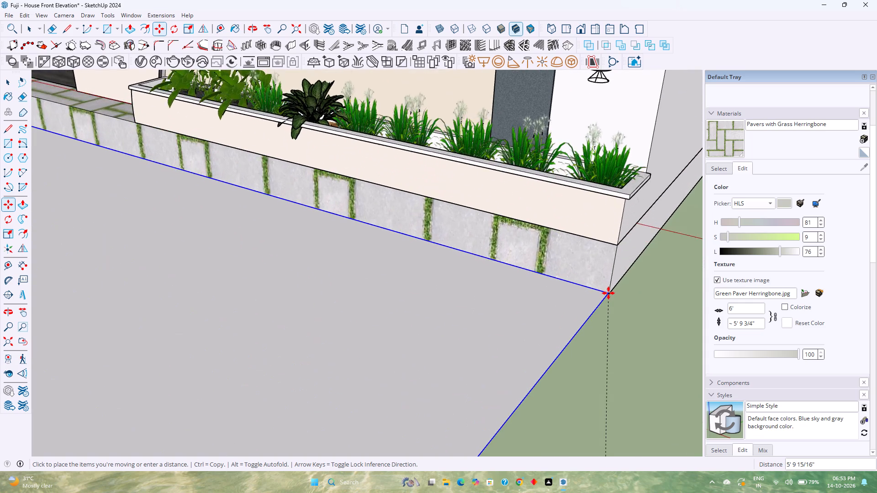
scroll(608, 293, up, 14)
click(610, 295)
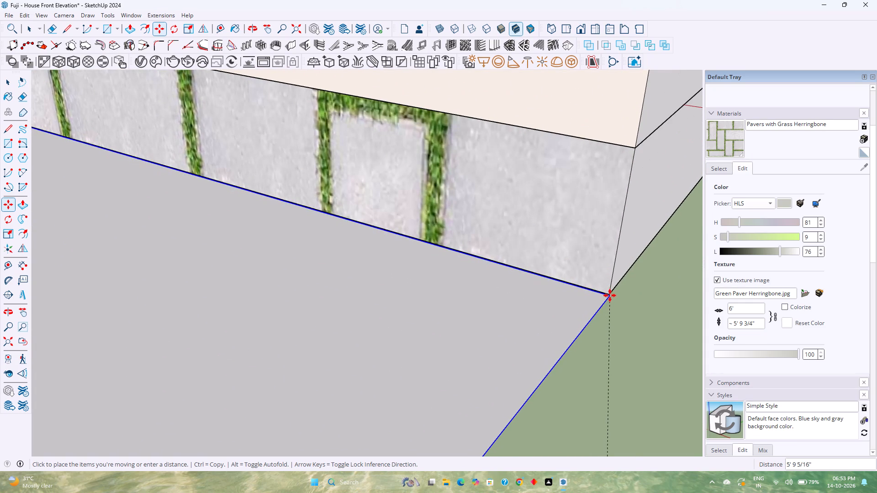
Move the ground rectangle again so its rear corner snaps onto the plinth's bottom front corner at the planter end.
scroll(612, 310, up, 1)
middle_drag(611, 310, 511, 296)
middle_click(511, 296)
scroll(511, 295, down, 4)
middle_drag(580, 329, 437, 304)
scroll(437, 304, down, 3)
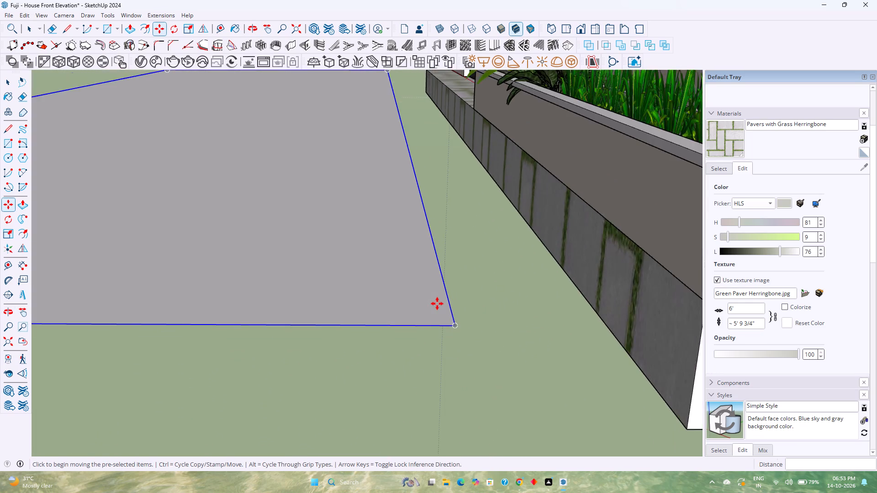
scroll(437, 304, down, 11)
click(448, 315)
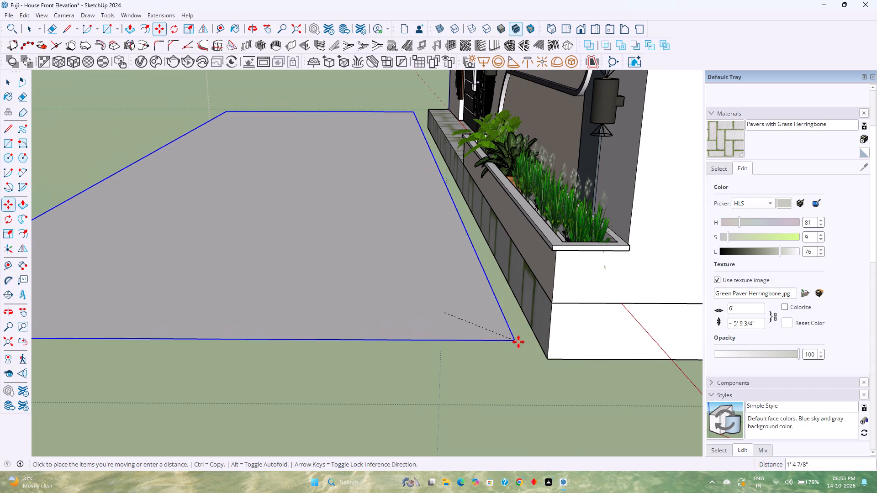
click(544, 355)
middle_drag(470, 360, 501, 283)
middle_click(502, 283)
middle_click(503, 281)
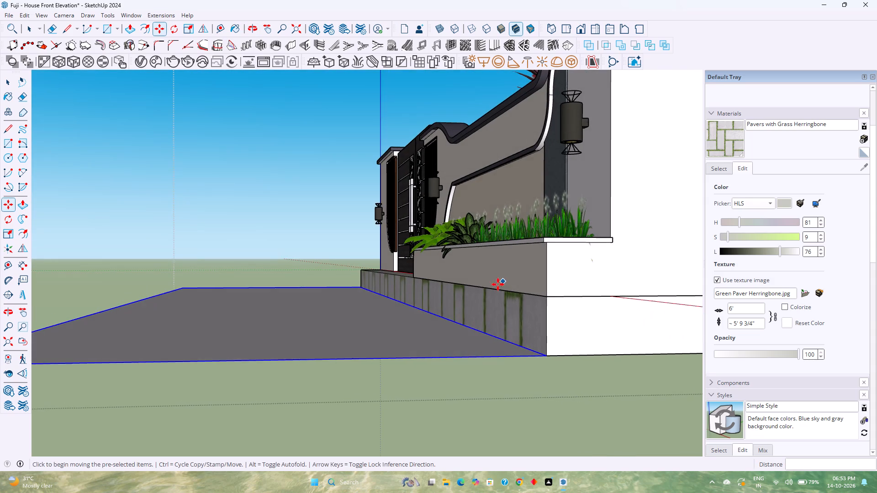
Shift the ground rectangle about 1 1/16" along the plinth toward the planter end, using its rear corner at the gate end.
scroll(462, 305, down, 2)
middle_drag(371, 329, 607, 382)
scroll(516, 359, down, 11)
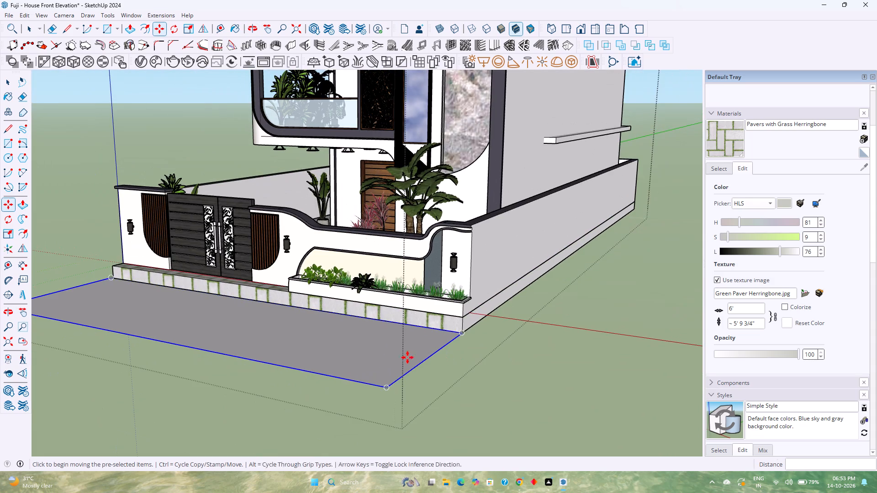
shift+middle_drag(404, 357, 615, 359)
middle_drag(445, 349, 582, 399)
middle_click(582, 399)
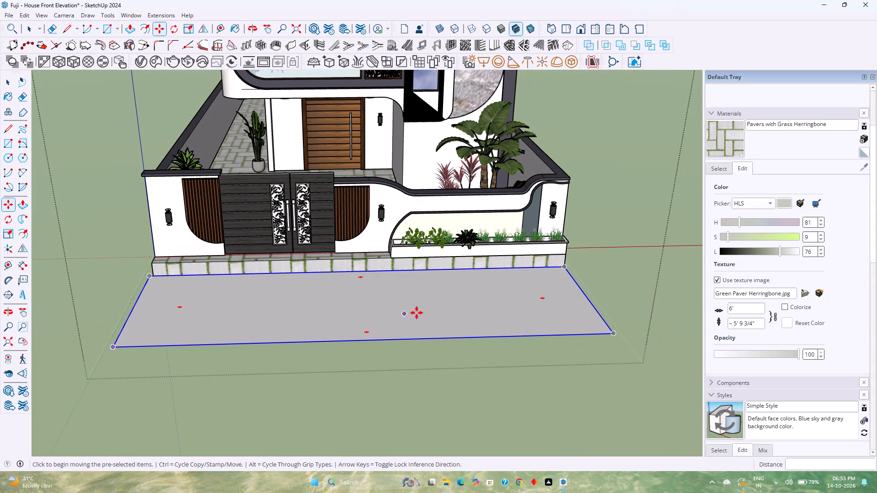
scroll(138, 273, up, 13)
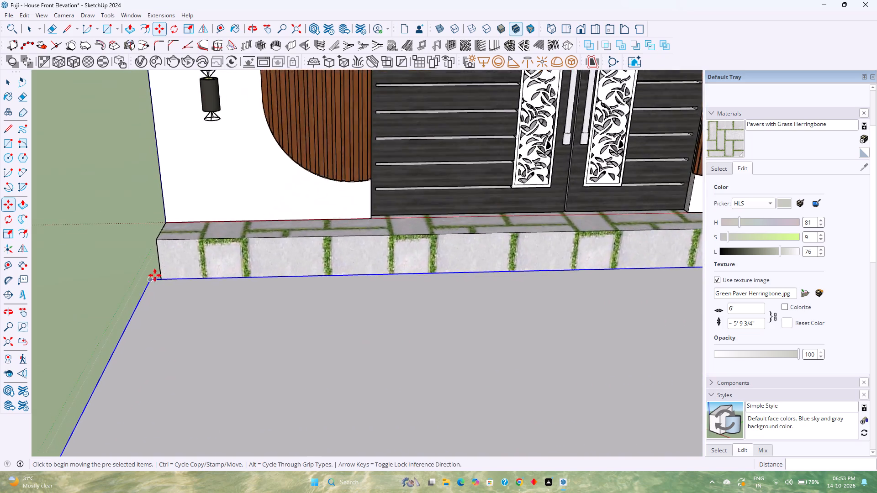
scroll(155, 275, up, 10)
click(143, 285)
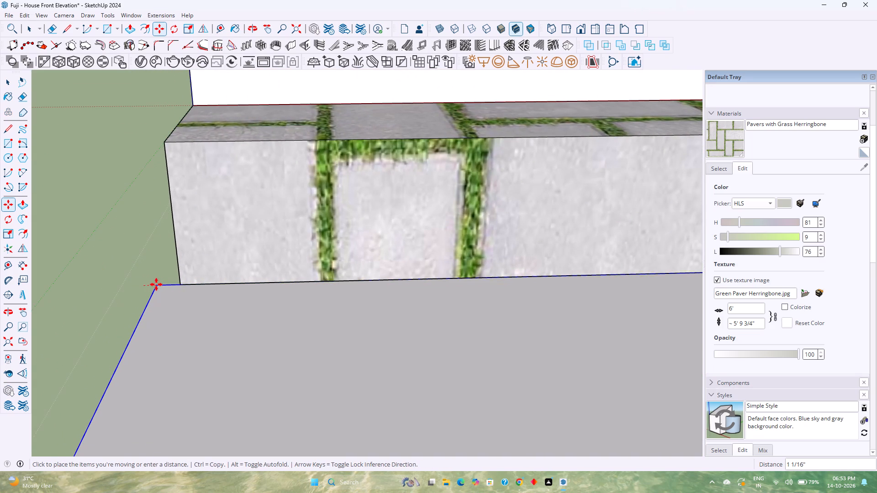
click(156, 283)
scroll(156, 283, down, 20)
key(space)
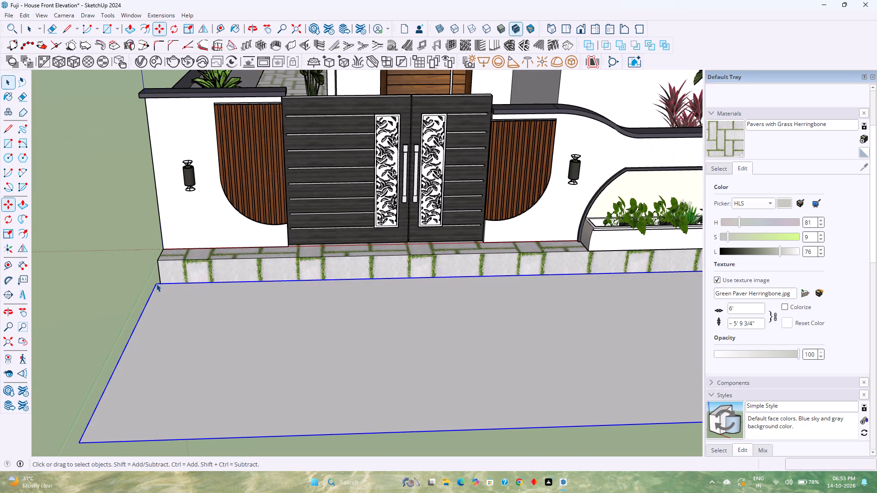
Scale the ground rectangle lengthwise by about 1.13 at each end so it extends past both sides of the house.
key(s)
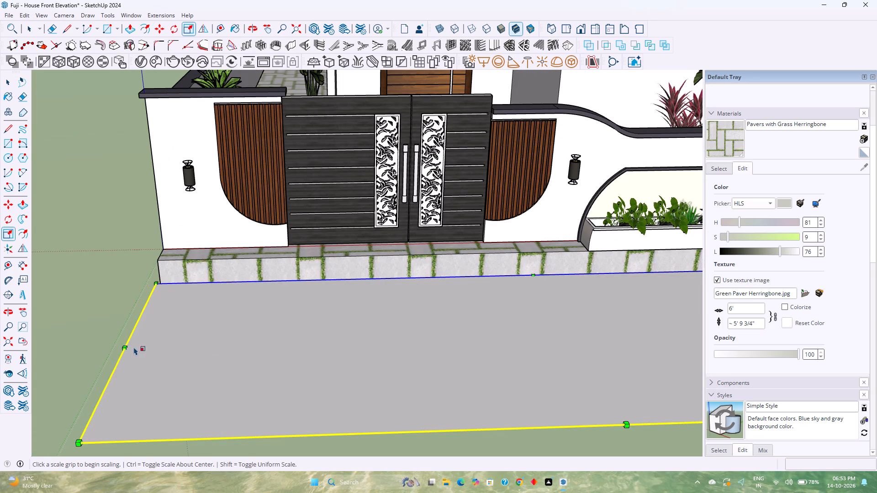
click(128, 347)
scroll(128, 346, down, 8)
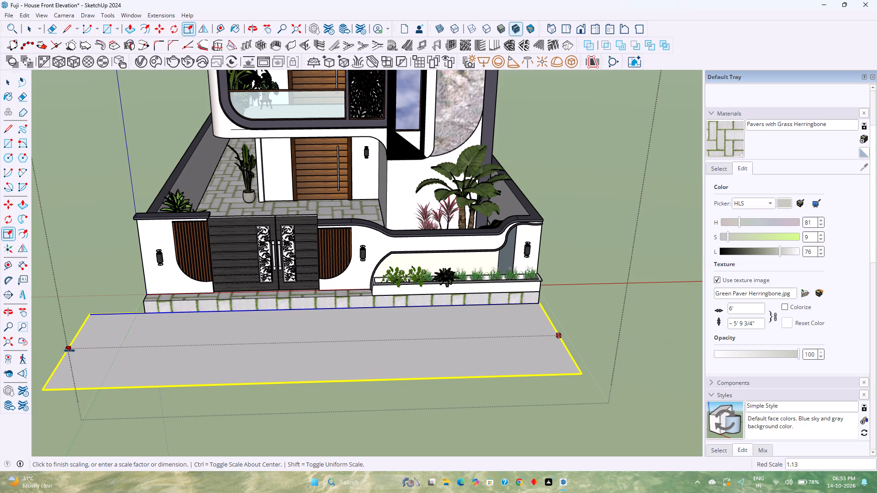
click(69, 351)
click(554, 334)
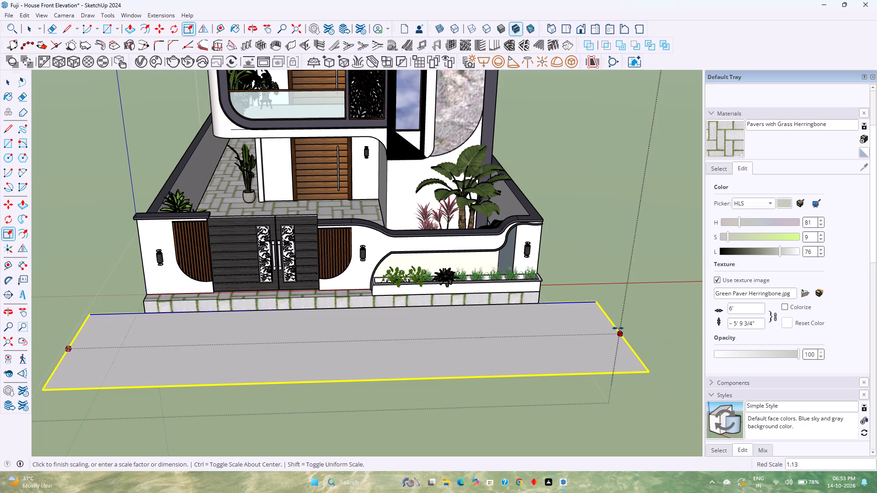
click(618, 328)
key(space)
Open the ground rectangle's group for editing.
double_click(473, 358)
scroll(473, 358, up, 2)
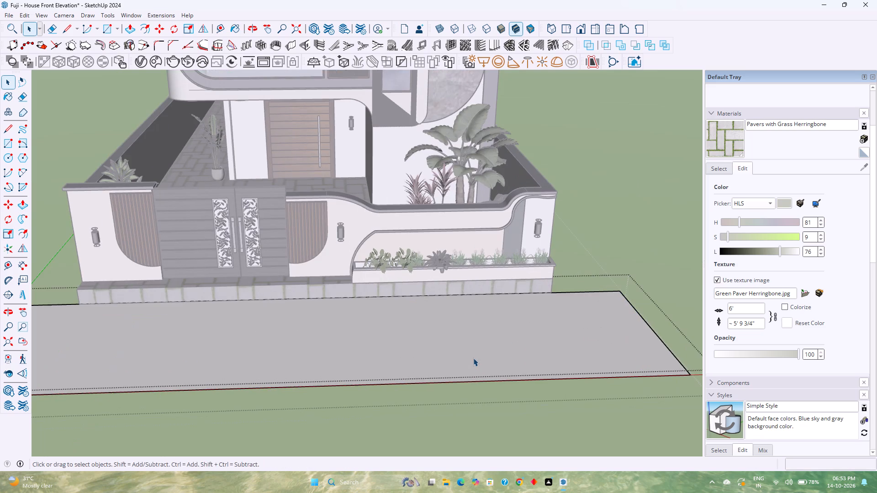
scroll(473, 358, up, 1)
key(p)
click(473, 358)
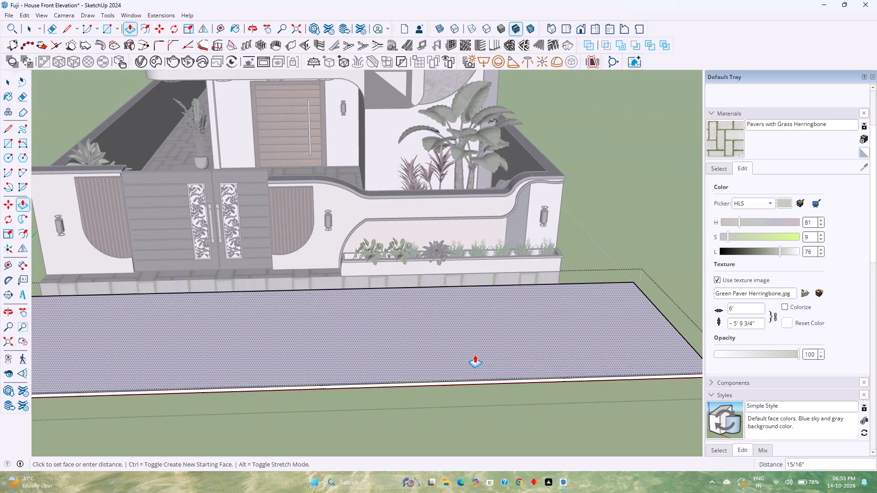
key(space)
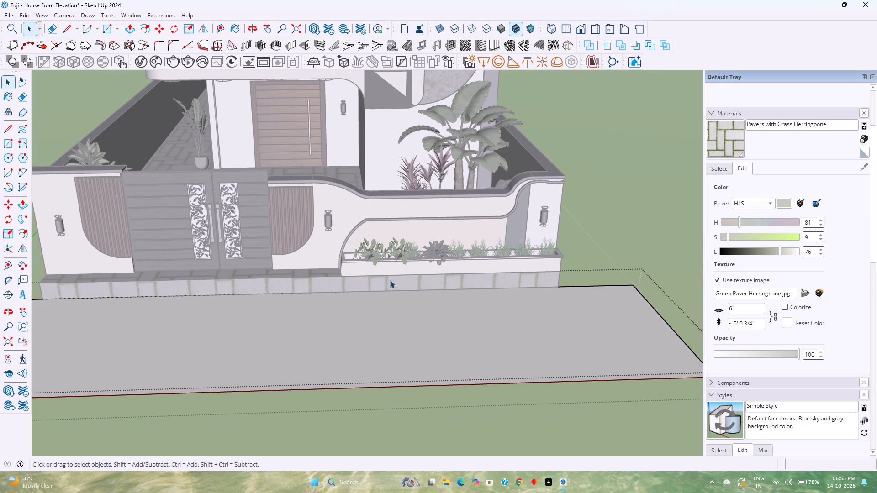
Select the ground face inside its group and open the V-Ray Asset Editor.
click(437, 321)
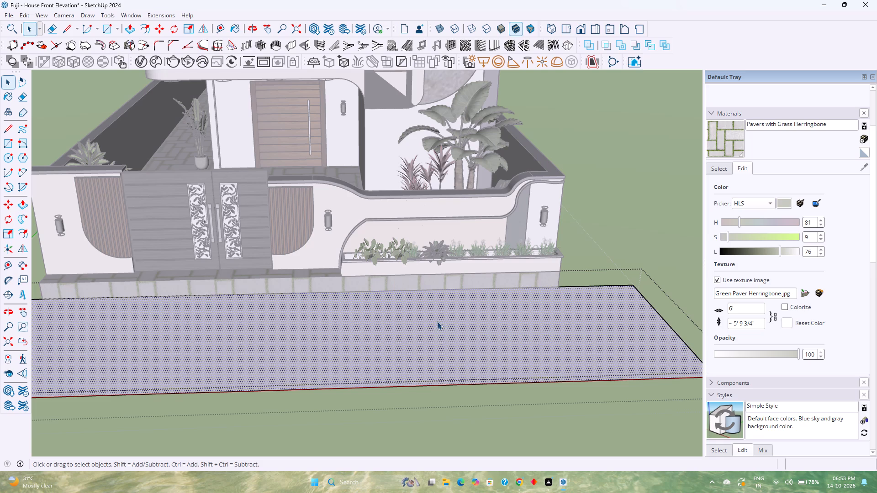
click(141, 59)
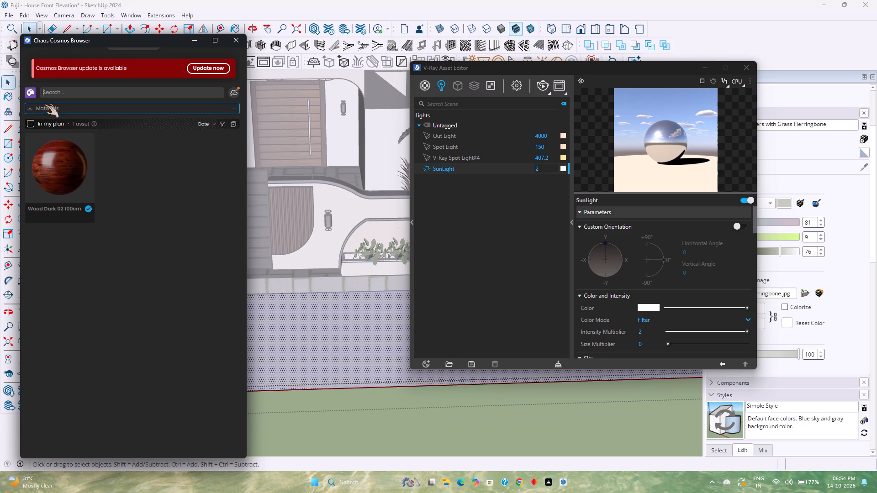
Look through the downloaded assets in the Chaos Cosmos Browser, filtered to Materials, for a ground material.
triple_click(29, 91)
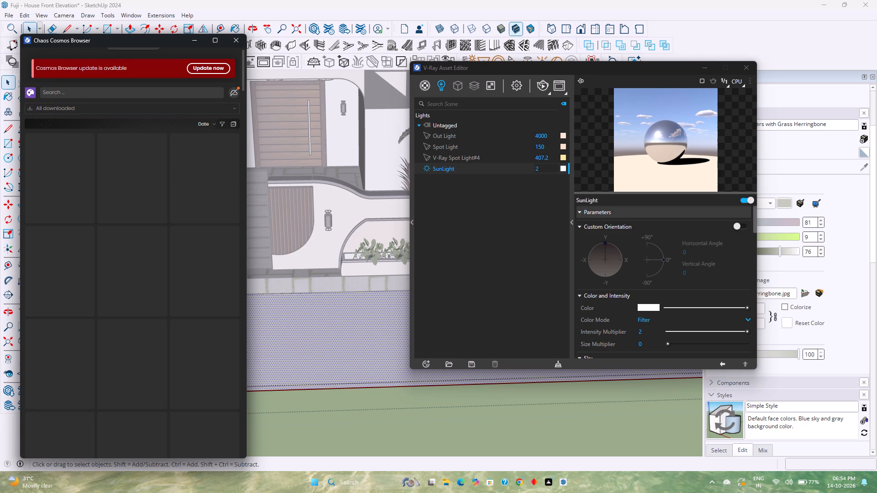
click(69, 91)
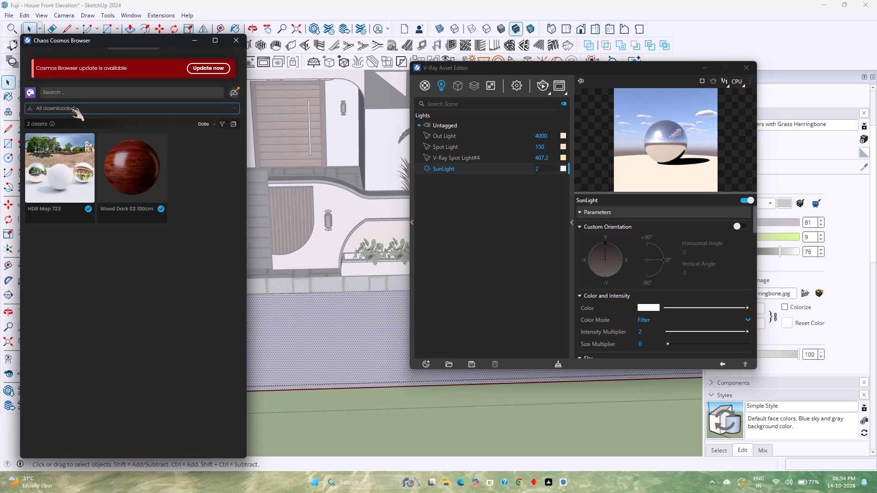
click(70, 108)
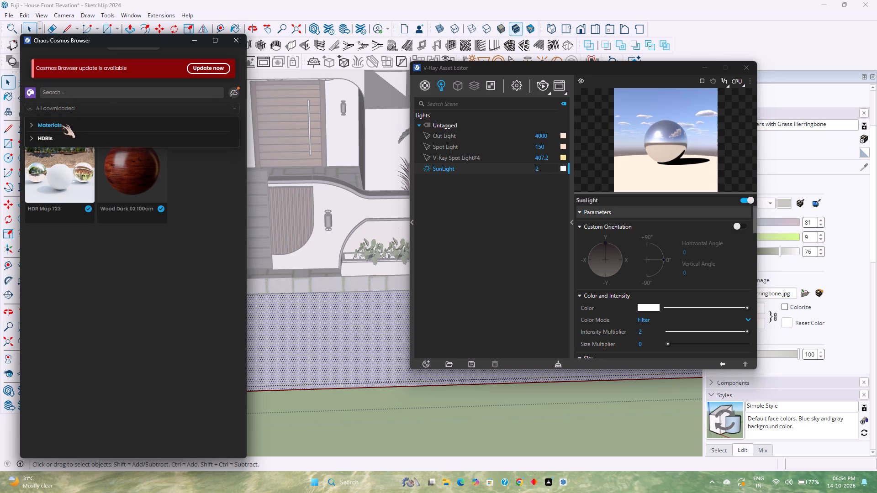
click(61, 125)
click(153, 211)
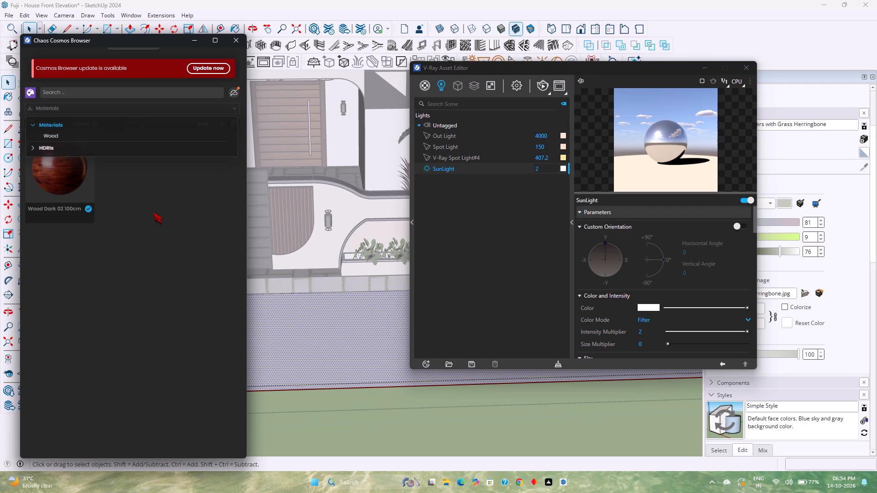
click(216, 128)
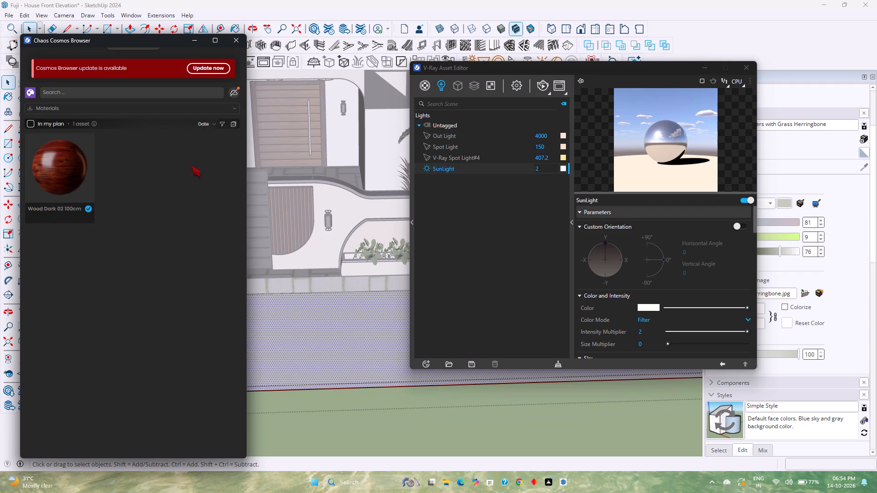
click(181, 184)
Switch the Chaos Cosmos Browser to its light theme and close the browser.
click(233, 87)
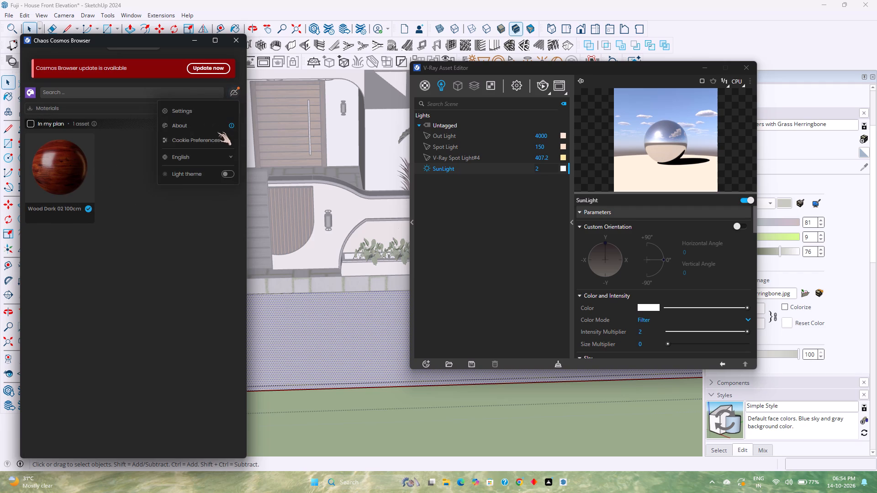
click(223, 177)
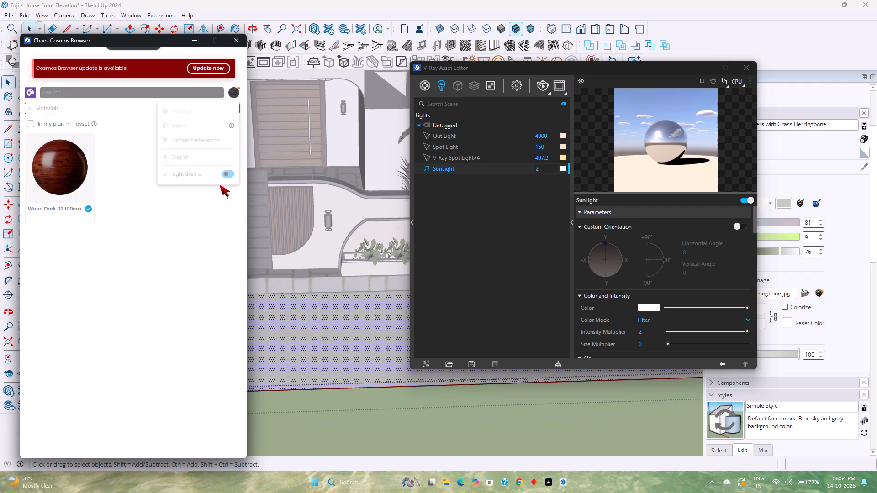
click(187, 221)
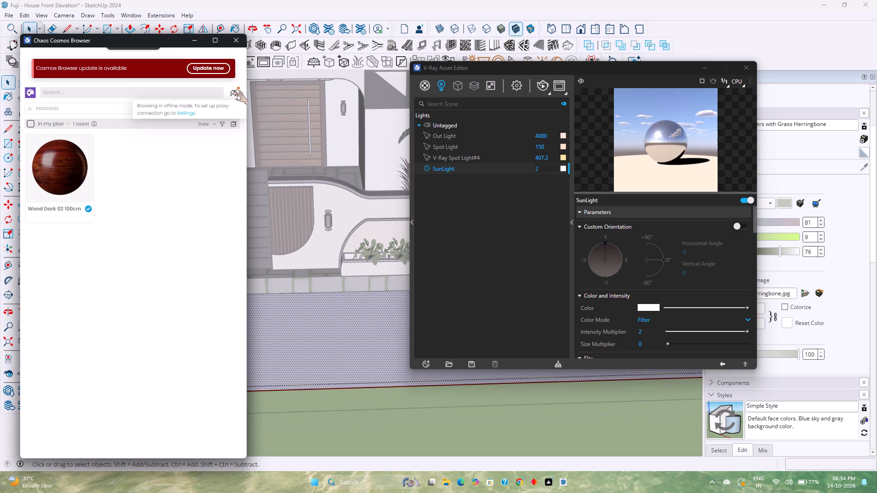
click(233, 91)
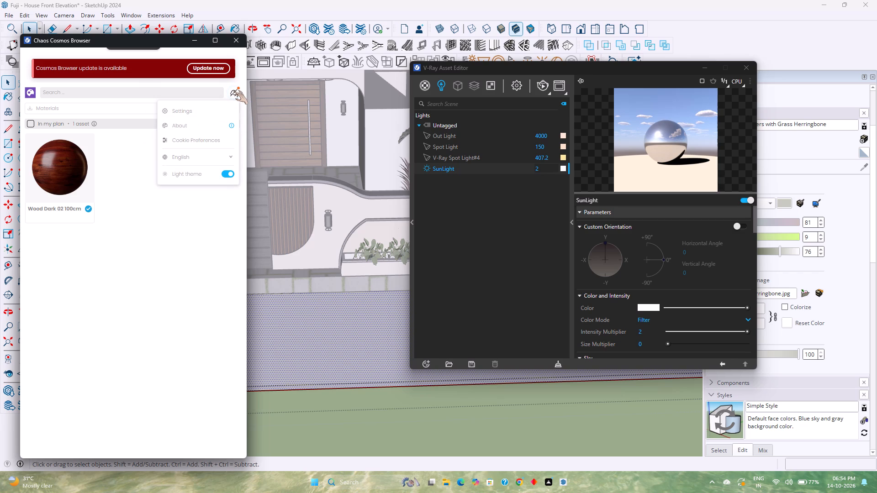
click(233, 91)
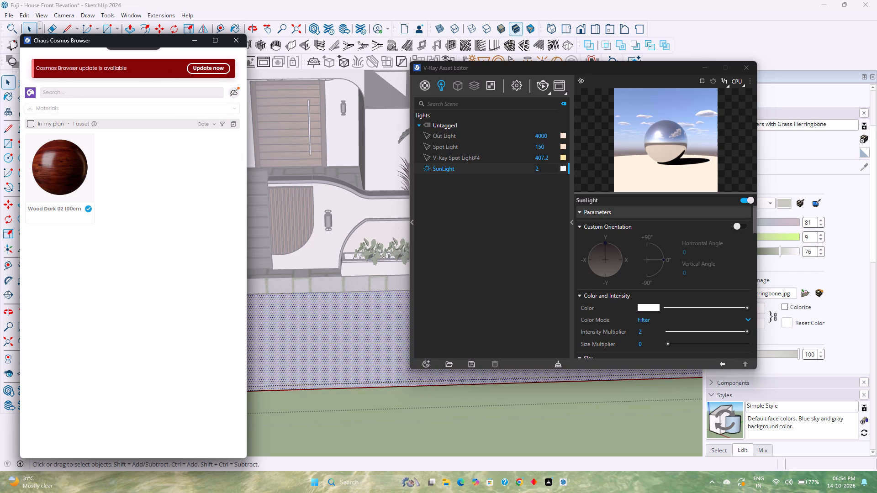
click(228, 38)
click(157, 60)
click(234, 41)
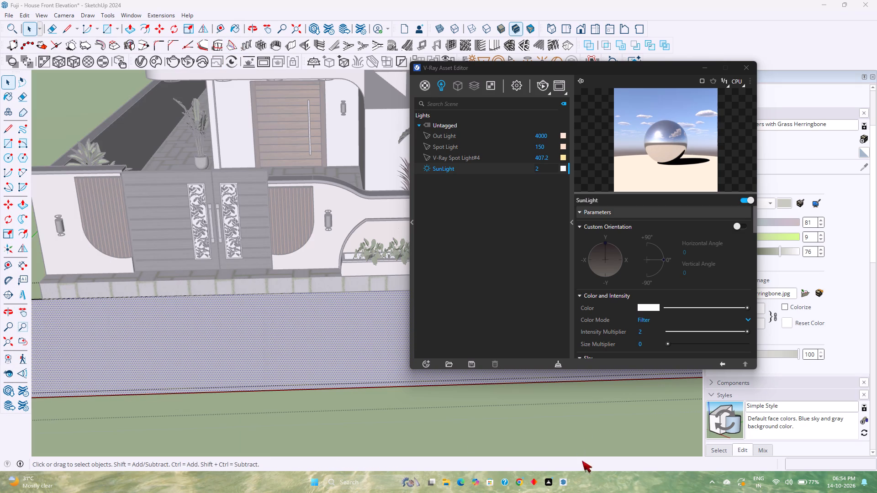
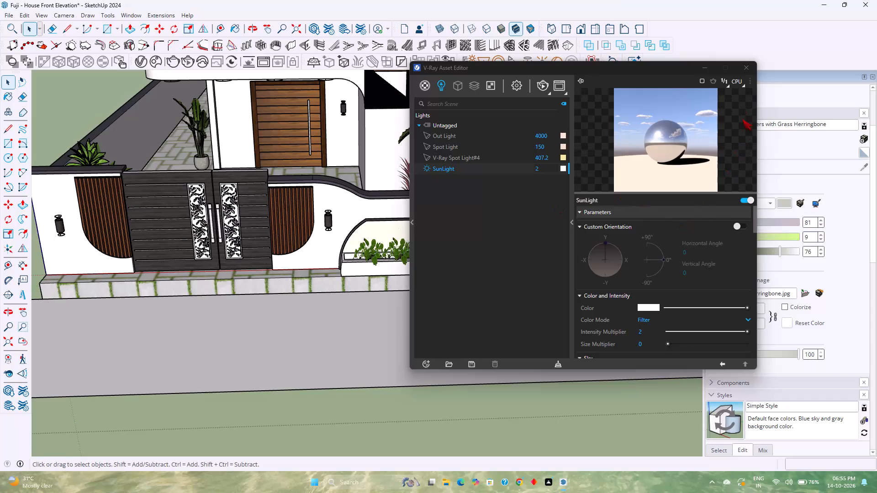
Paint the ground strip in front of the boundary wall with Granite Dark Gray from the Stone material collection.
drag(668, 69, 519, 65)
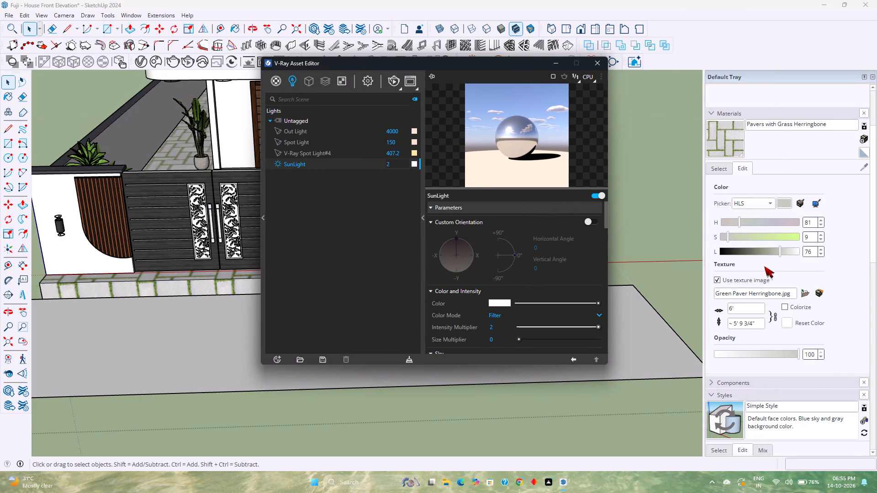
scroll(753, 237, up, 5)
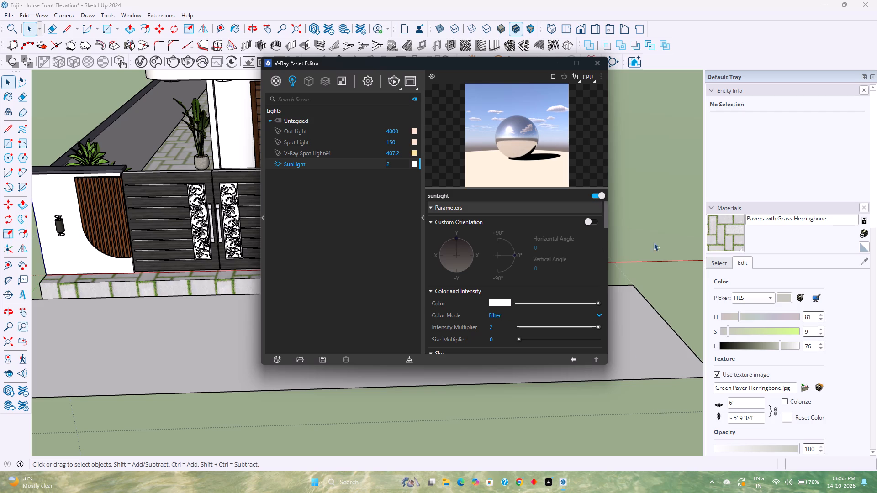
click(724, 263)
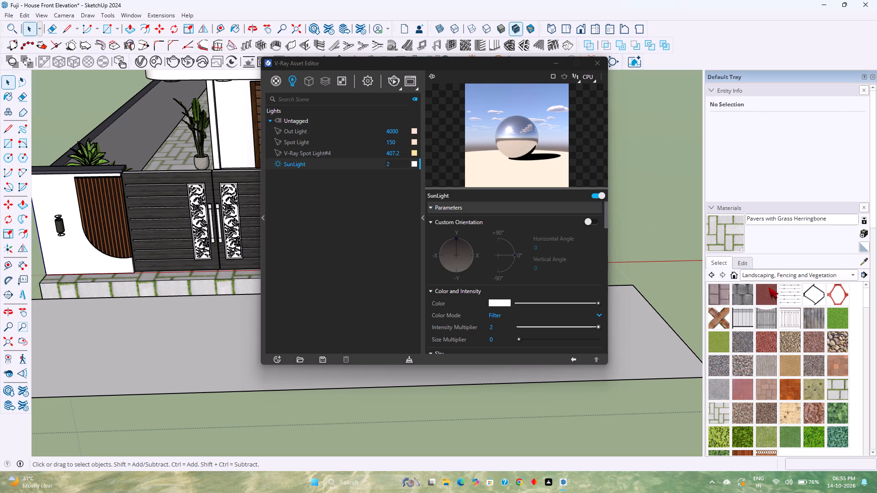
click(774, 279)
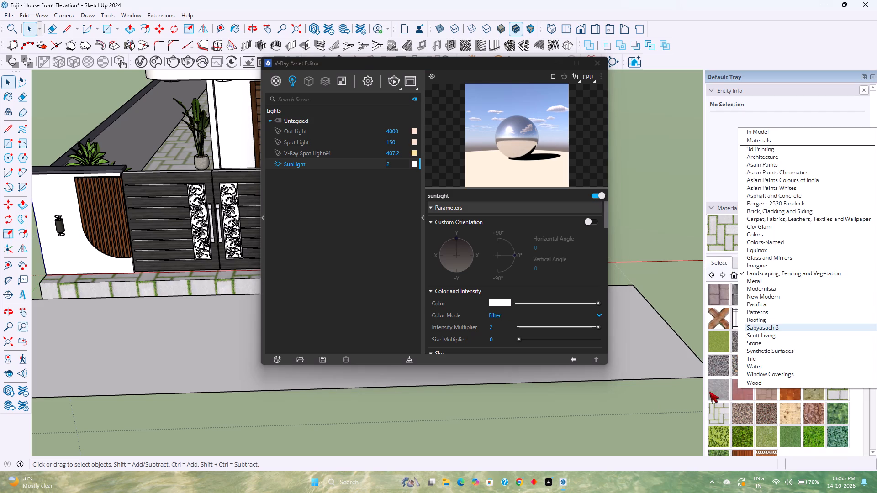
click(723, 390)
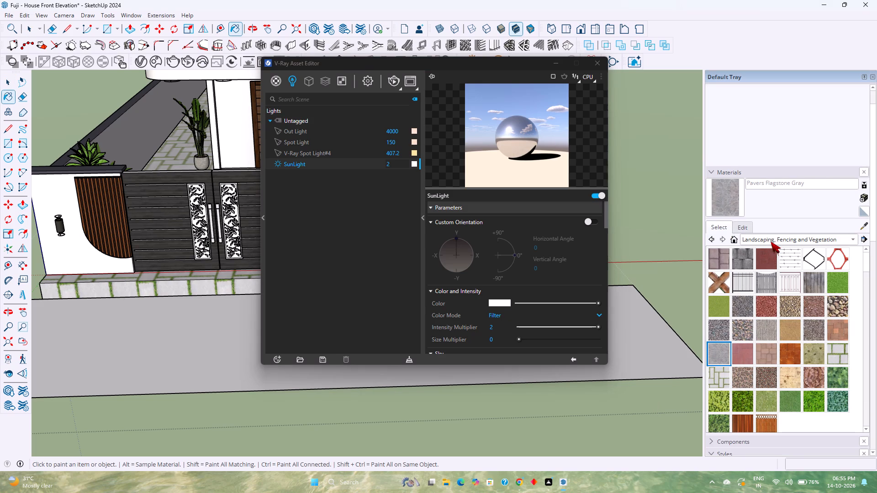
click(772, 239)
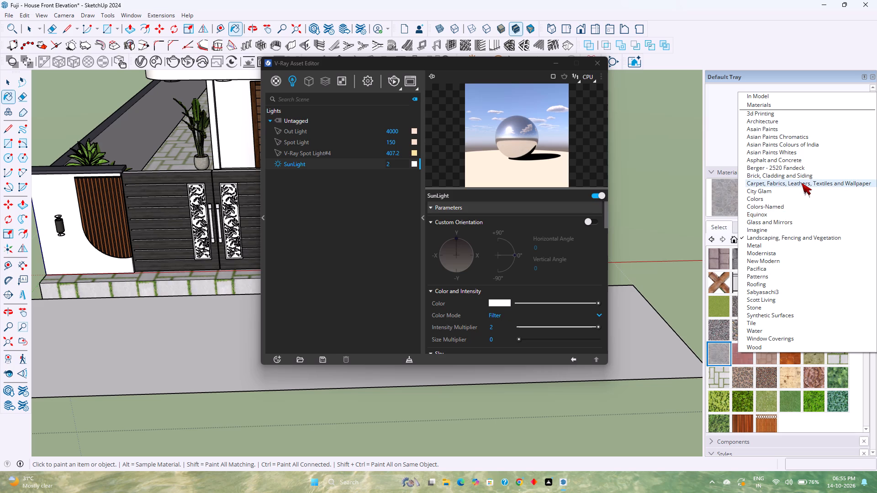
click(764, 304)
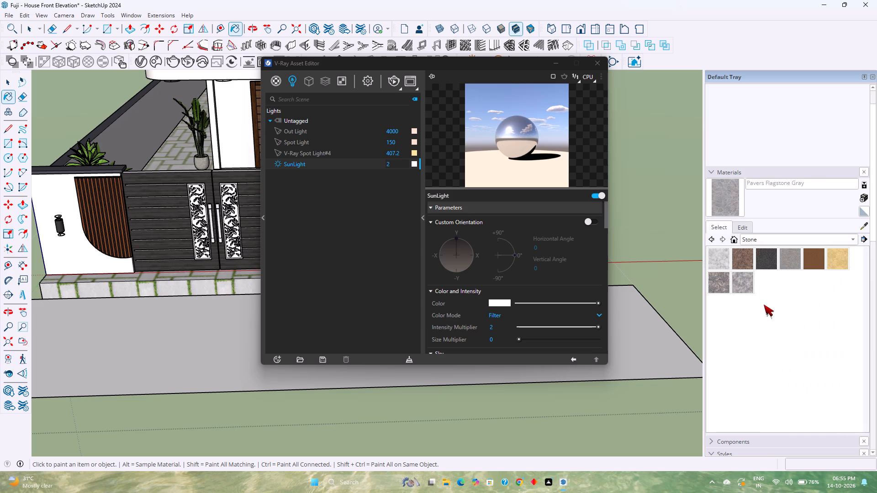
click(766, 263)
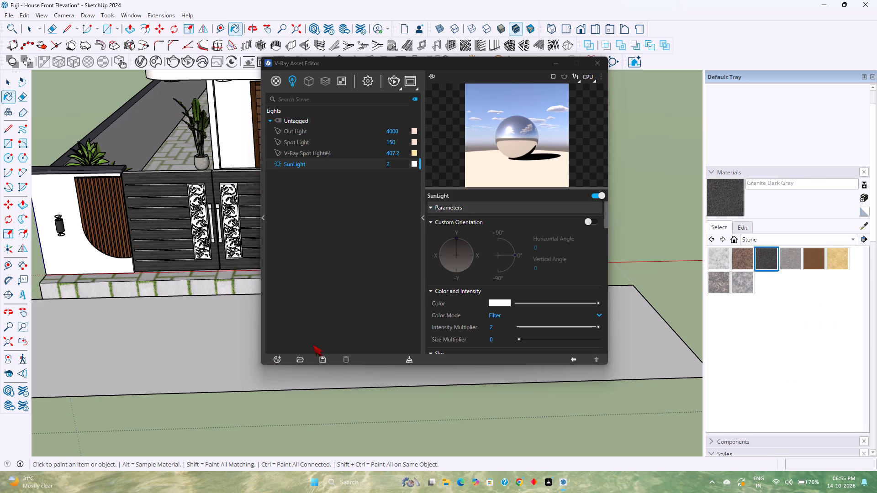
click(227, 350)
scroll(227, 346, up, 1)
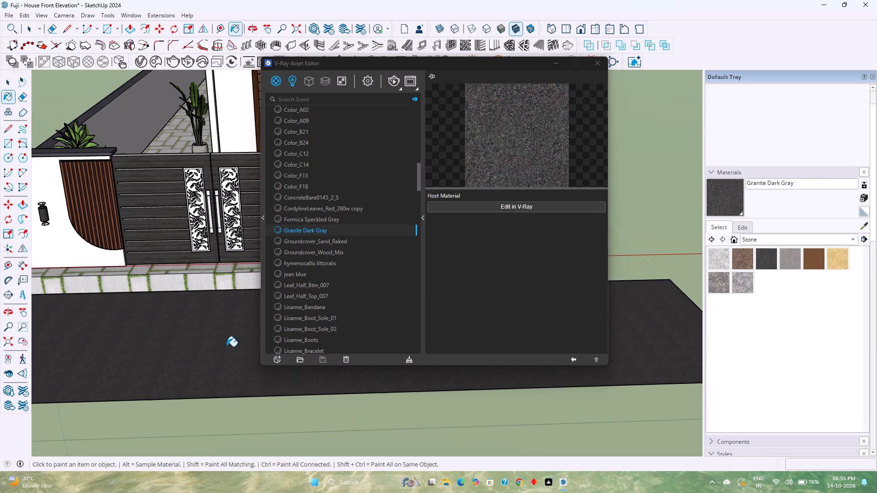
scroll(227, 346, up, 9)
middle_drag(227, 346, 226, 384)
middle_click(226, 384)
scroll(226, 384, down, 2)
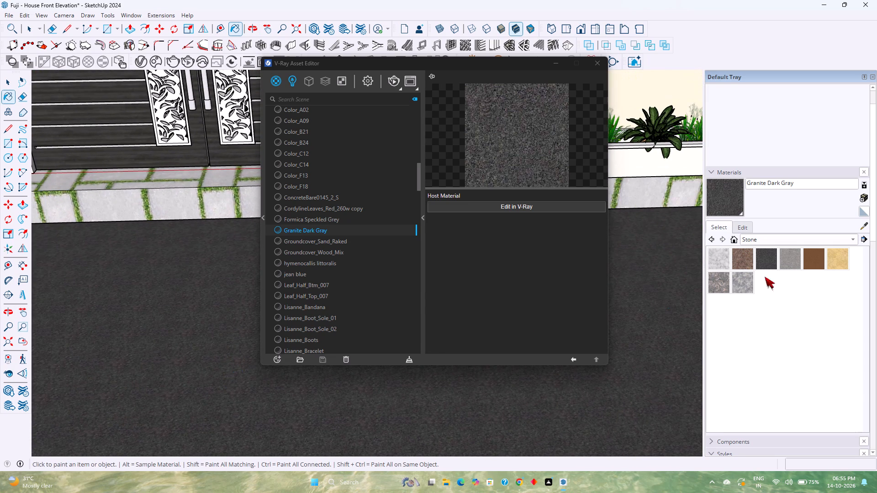
Paint the ground strip with Asphalt New from the Asphalt and Concrete material collection.
click(771, 242)
click(765, 230)
click(765, 241)
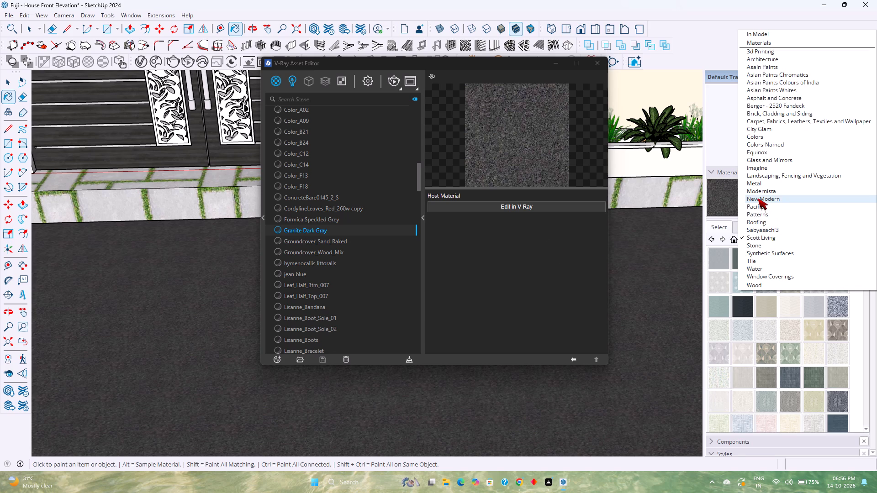
scroll(758, 198, up, 1)
scroll(758, 198, down, 2)
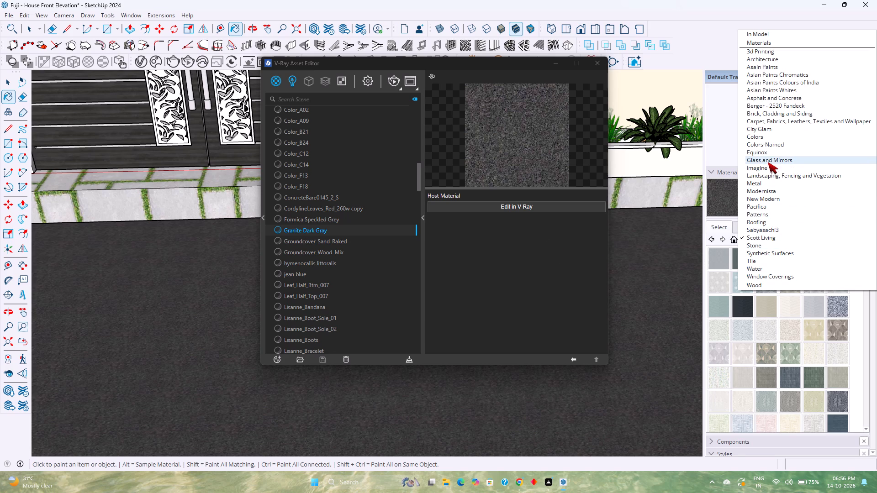
click(776, 150)
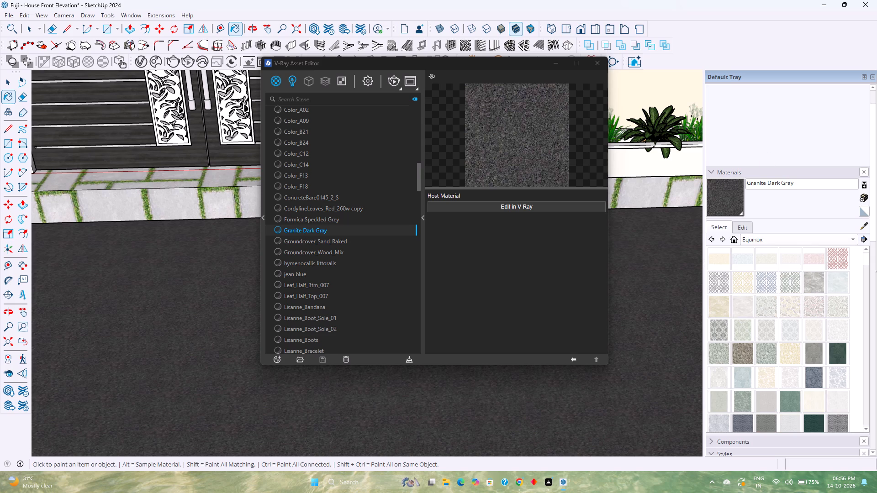
scroll(761, 345, down, 4)
scroll(761, 345, up, 8)
click(785, 242)
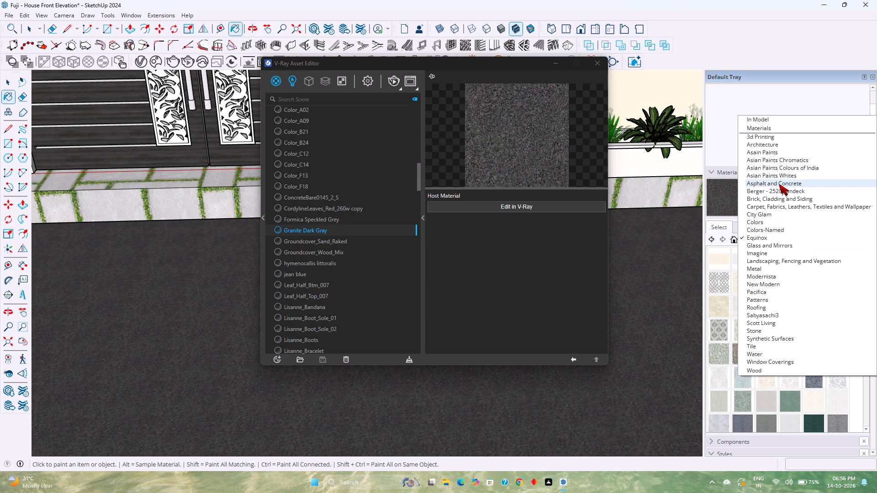
click(779, 184)
click(769, 259)
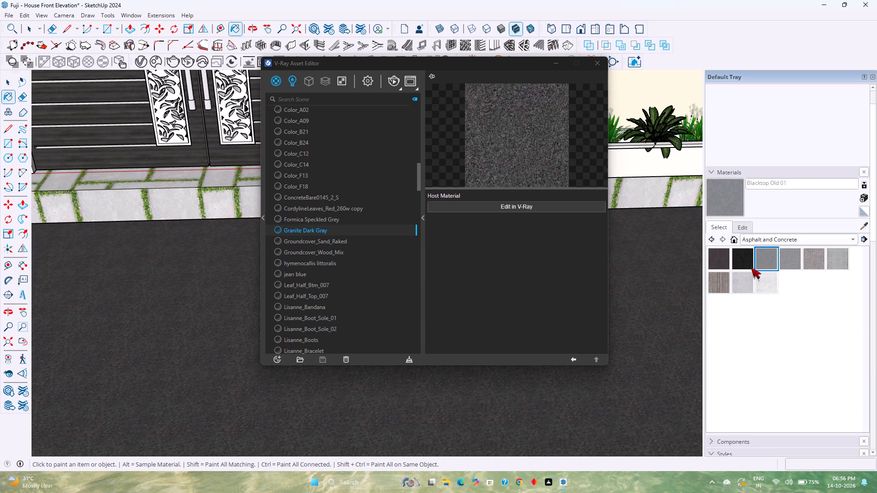
click(745, 264)
click(716, 264)
click(669, 305)
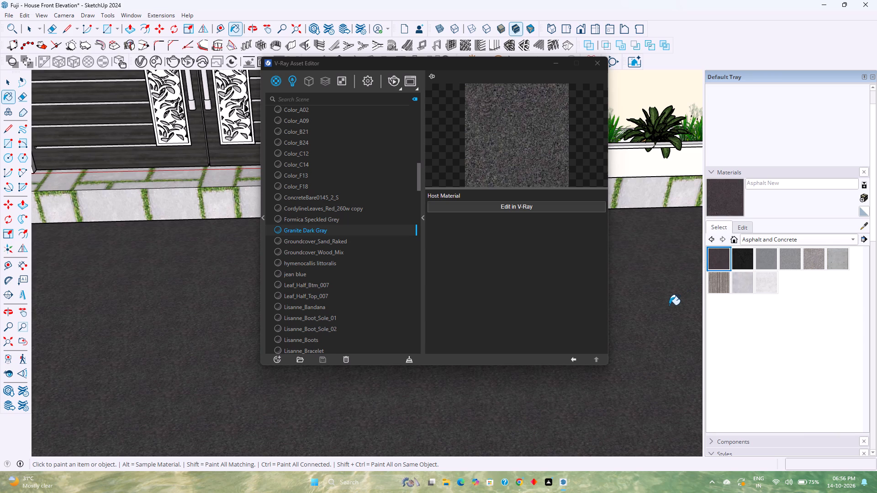
scroll(666, 300, down, 8)
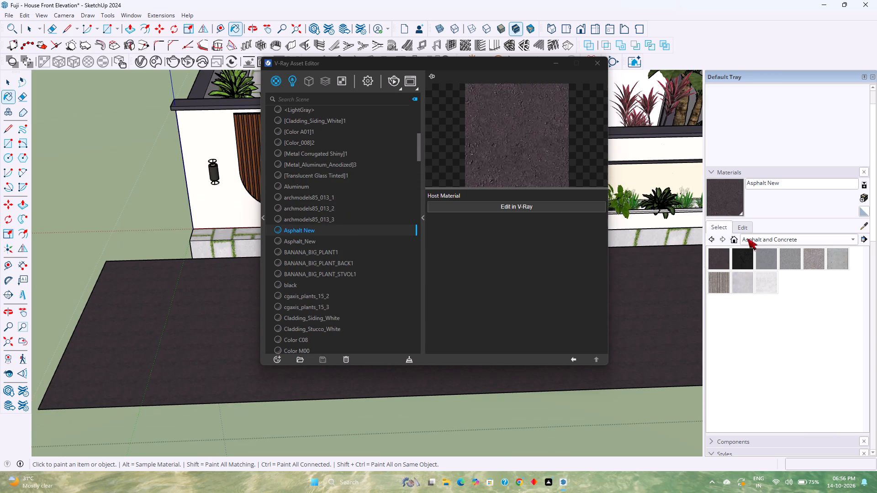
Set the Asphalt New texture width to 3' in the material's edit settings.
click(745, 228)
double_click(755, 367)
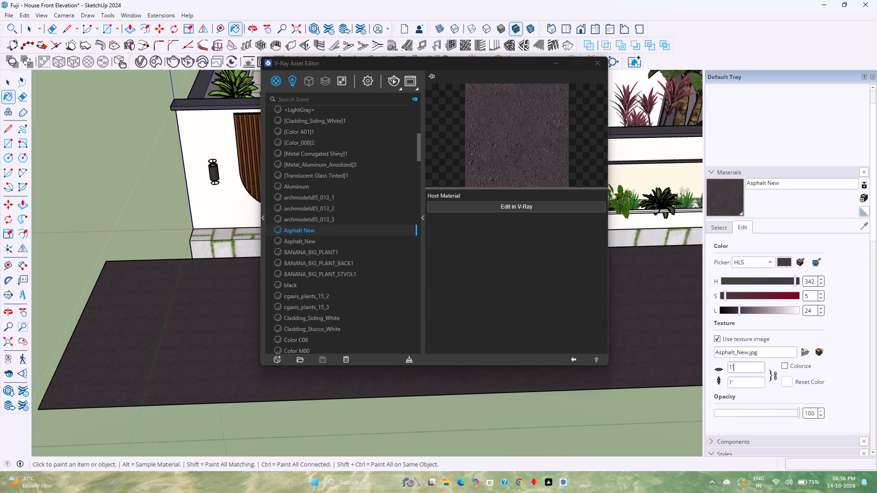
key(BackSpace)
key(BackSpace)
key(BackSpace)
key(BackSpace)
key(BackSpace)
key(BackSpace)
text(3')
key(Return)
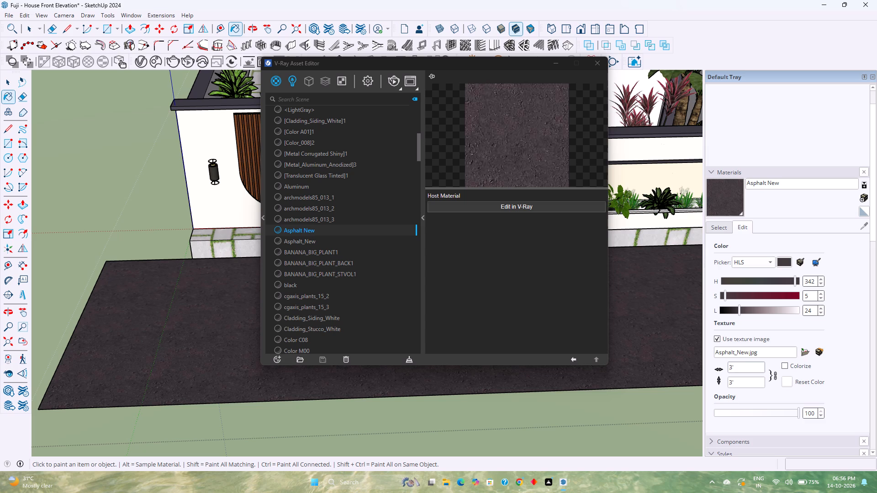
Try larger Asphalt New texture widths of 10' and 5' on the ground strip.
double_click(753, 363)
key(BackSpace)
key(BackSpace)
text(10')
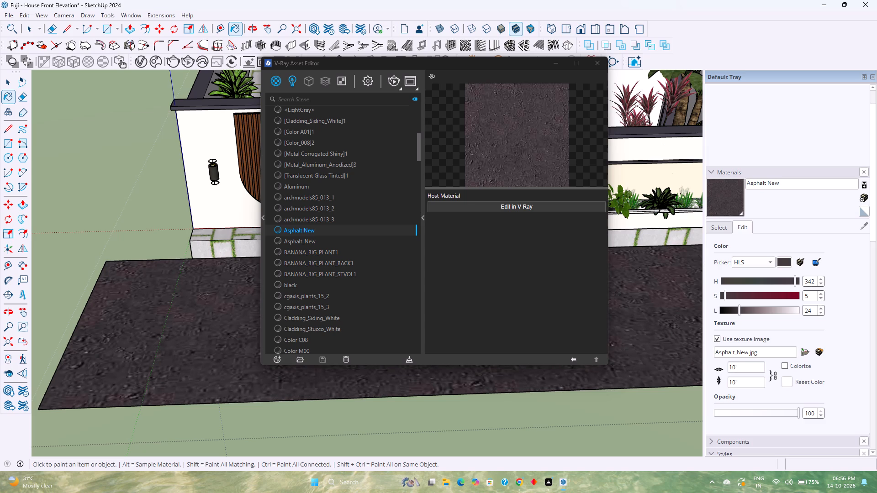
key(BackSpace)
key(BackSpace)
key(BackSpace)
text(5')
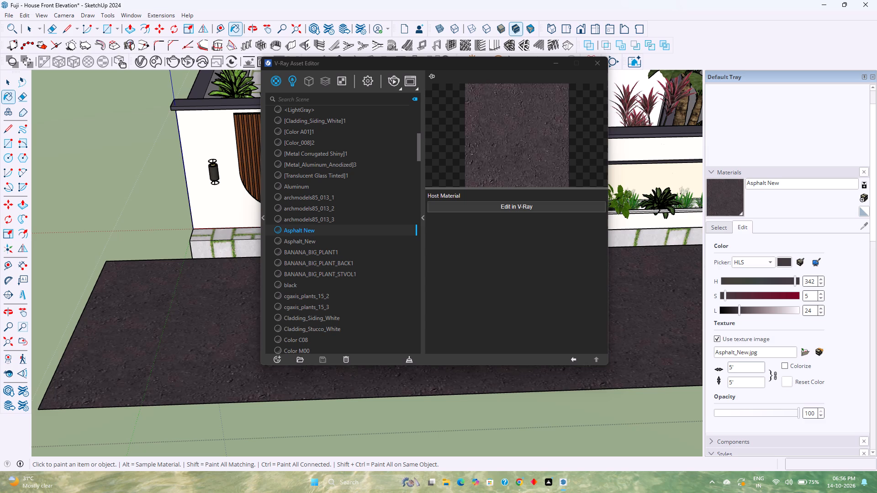
Close the V-Ray Asset Editor and return to selecting objects in the model.
click(601, 65)
click(487, 353)
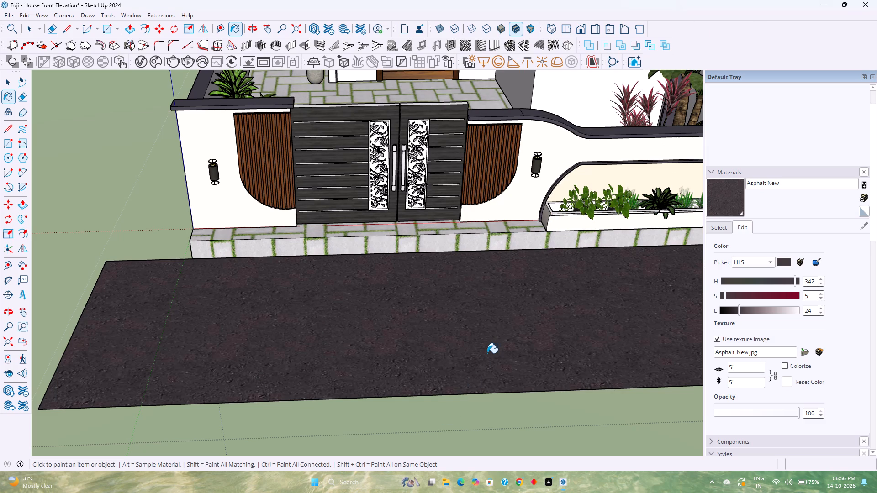
key(space)
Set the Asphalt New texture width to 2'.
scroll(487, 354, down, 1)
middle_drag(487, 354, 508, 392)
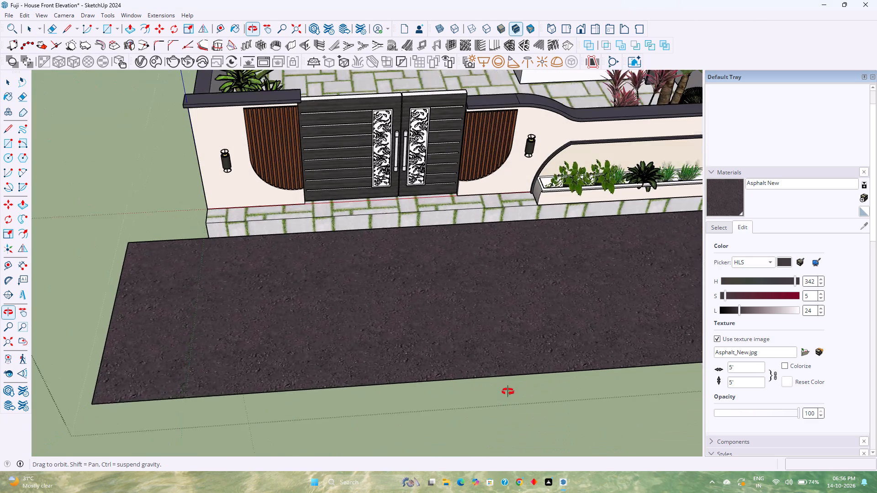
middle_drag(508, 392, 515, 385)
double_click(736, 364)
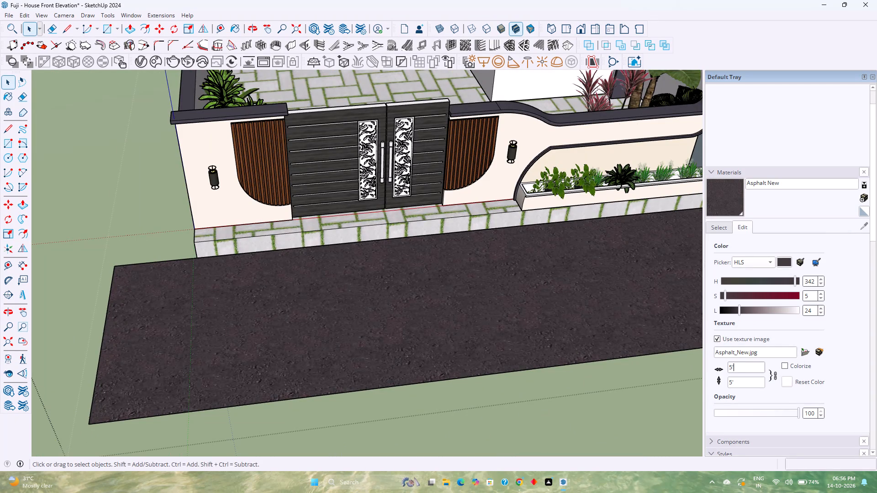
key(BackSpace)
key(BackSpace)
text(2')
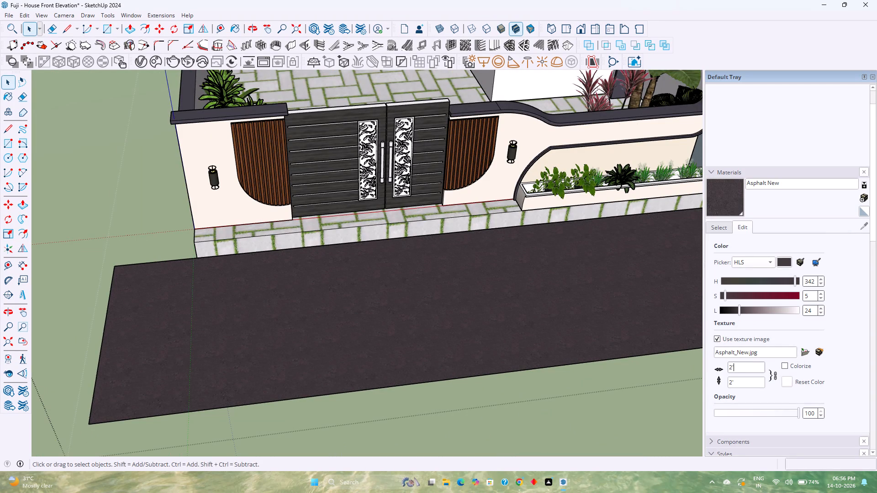
Set the Asphalt New texture width to 3'.
key(BackSpace)
key(BackSpace)
text(3')
Open the ground strip's group for editing and push/pull its asphalt face upward by 6".
scroll(427, 320, down, 3)
middle_drag(427, 320, 310, 363)
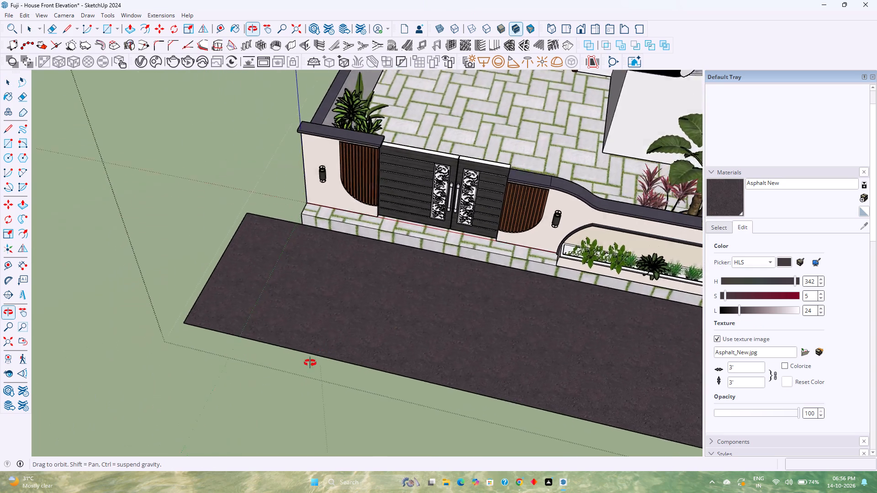
middle_drag(310, 363, 423, 419)
middle_click(423, 419)
middle_click(423, 417)
scroll(406, 336, up, 5)
double_click(406, 329)
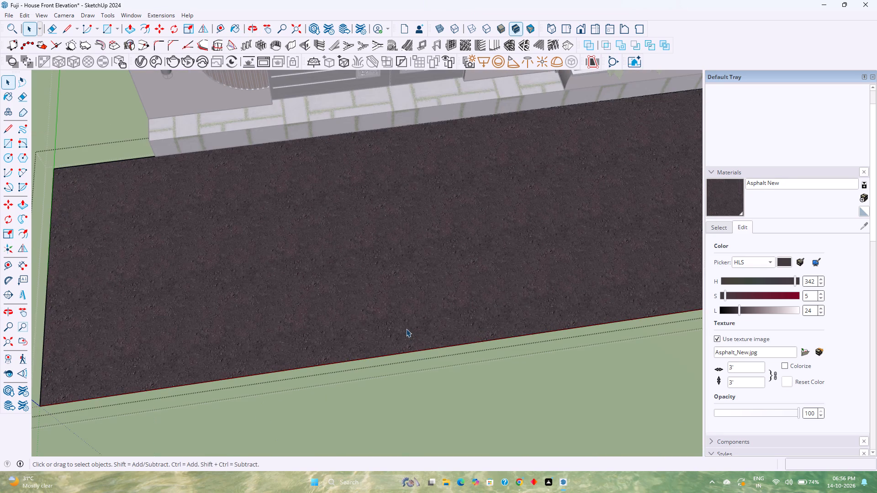
key(p)
click(411, 324)
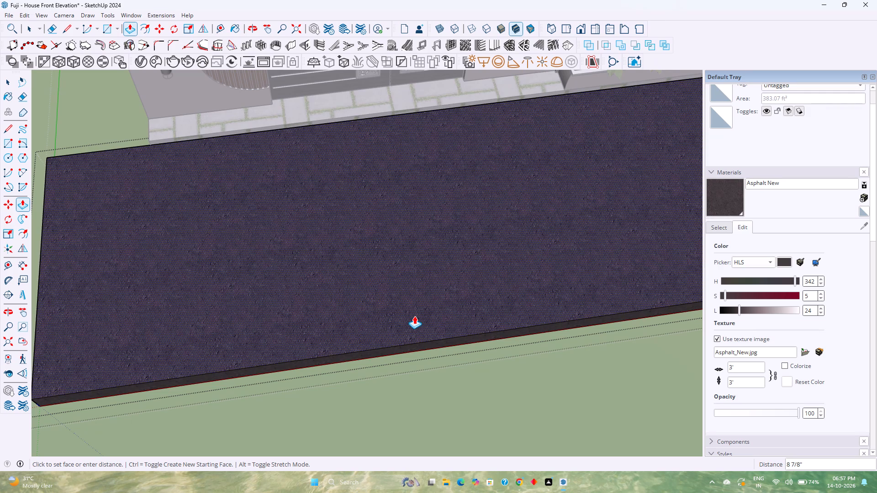
key(6)
key(Return)
key(space)
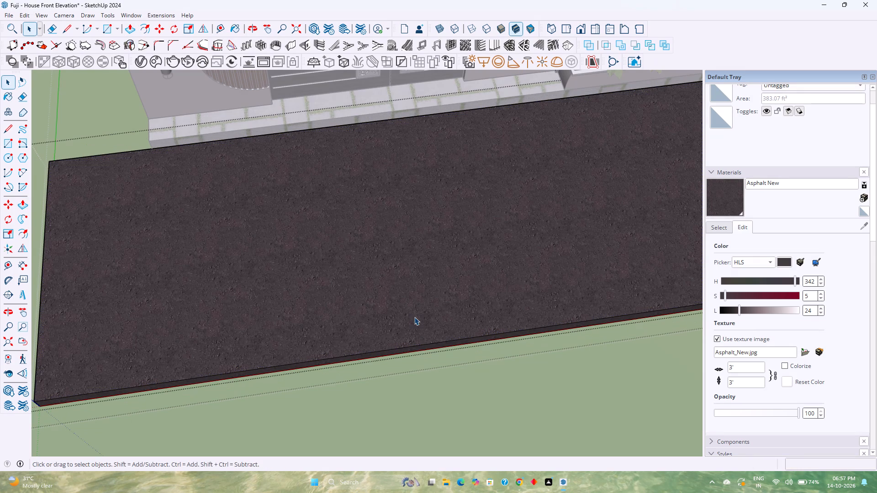
Exit the ground strip's group and return to the whole model.
key(Escape)
scroll(414, 316, down, 6)
click(469, 356)
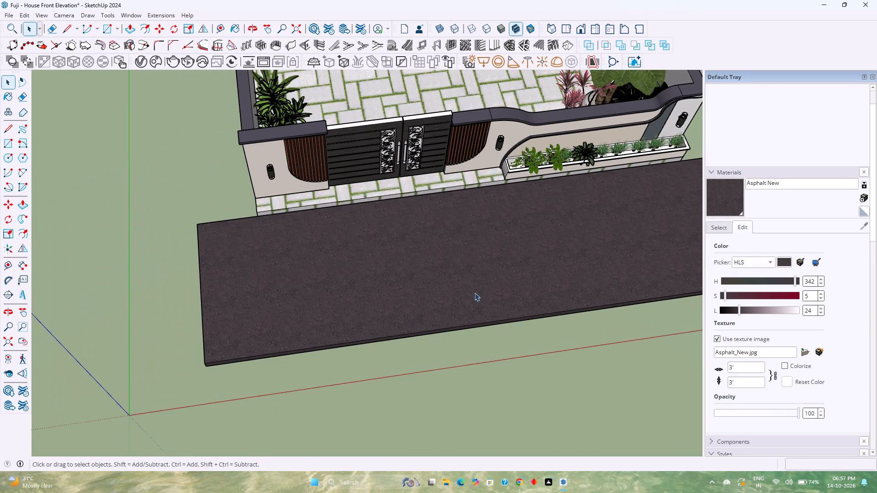
Examine the raised asphalt strip against the paving, gate and planter along the boundary wall.
middle_drag(474, 293, 404, 202)
middle_click(404, 202)
scroll(455, 245, up, 5)
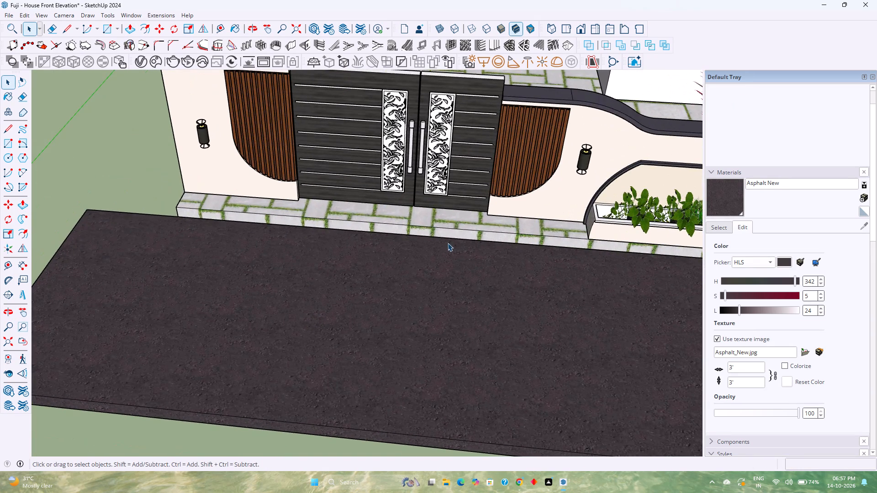
scroll(447, 244, down, 3)
shift+middle_drag(447, 253, 350, 287)
shift+middle_click(350, 287)
scroll(356, 288, down, 2)
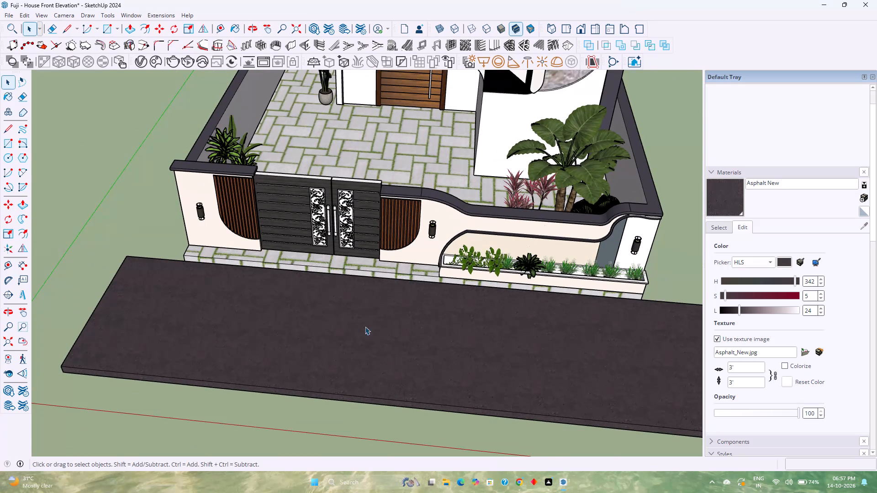
middle_drag(365, 326, 372, 314)
middle_click(372, 314)
Open the Chaos Cosmos Browser settings and review the HTTP proxy and missing-asset recovery options without changing them.
click(157, 58)
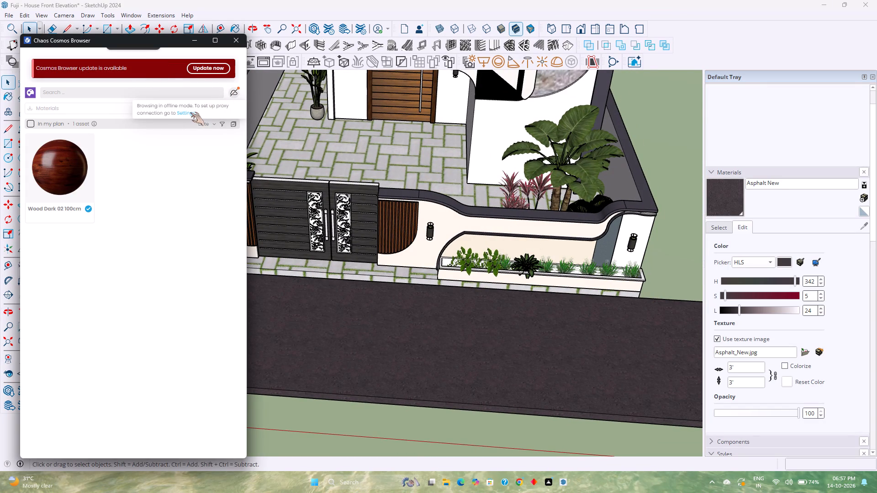
click(187, 112)
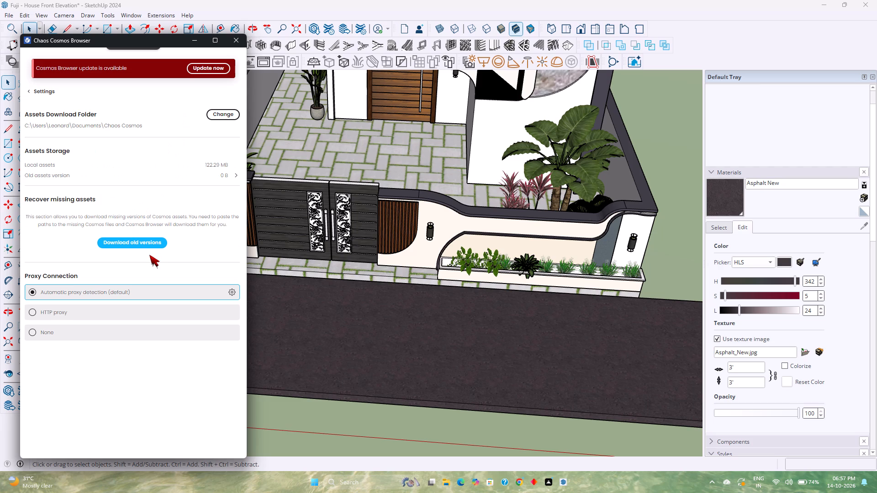
click(106, 310)
click(36, 312)
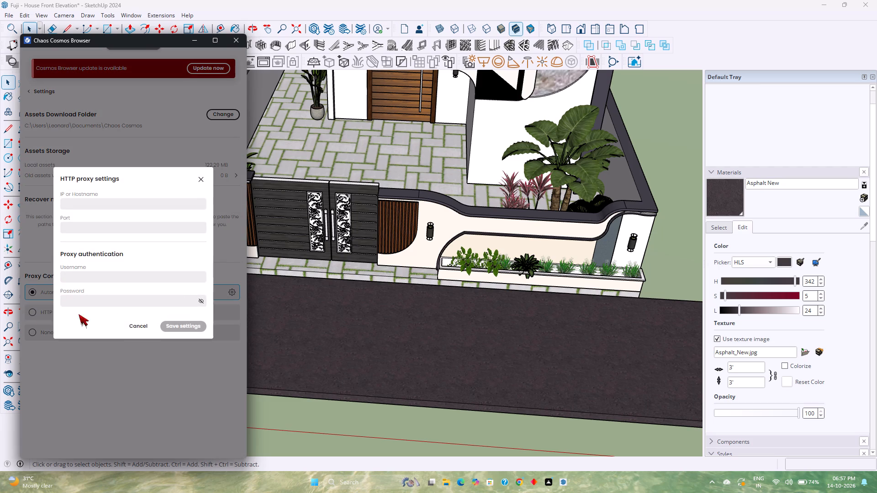
click(201, 177)
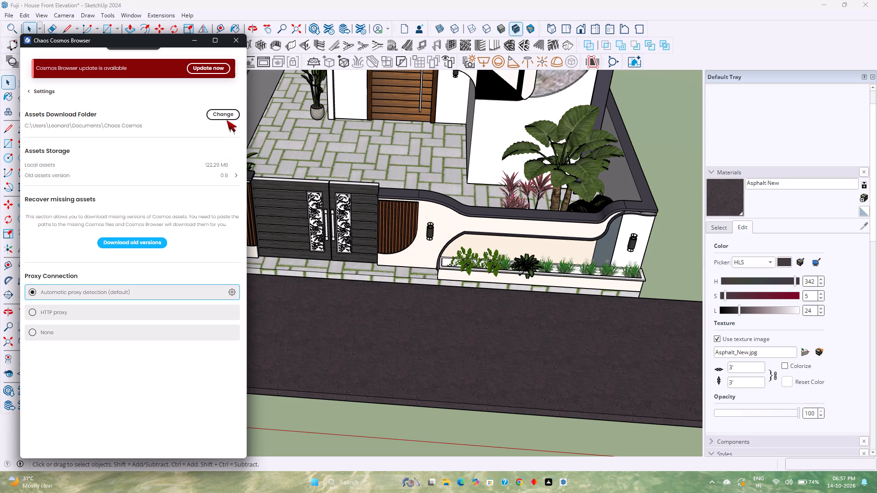
click(127, 244)
click(207, 194)
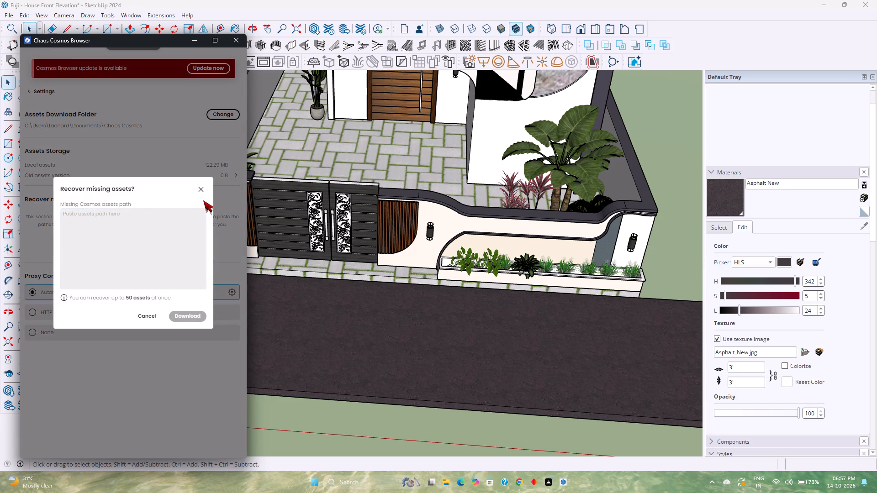
click(202, 188)
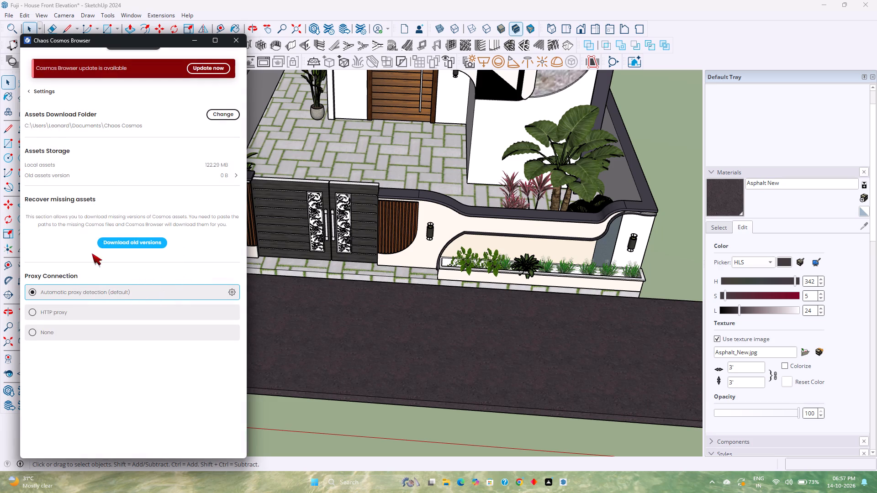
Start the Cosmos Browser update, look at the old assets version storage section and close the browser.
click(200, 68)
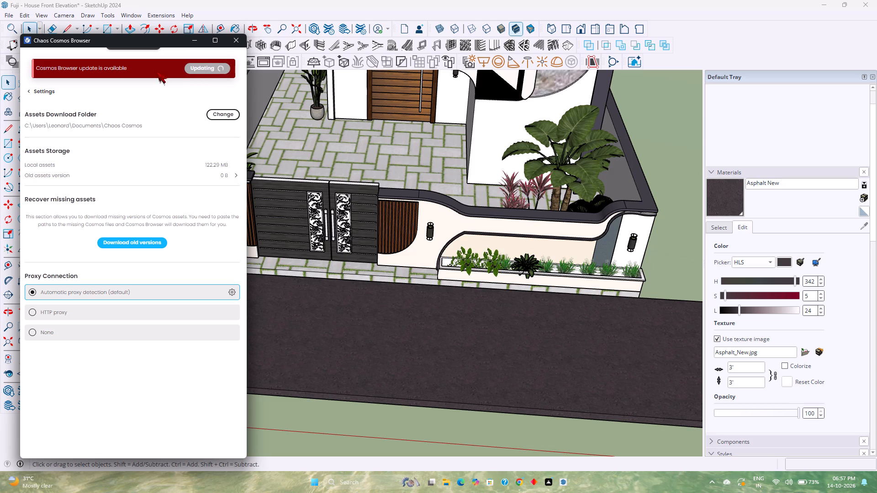
click(73, 178)
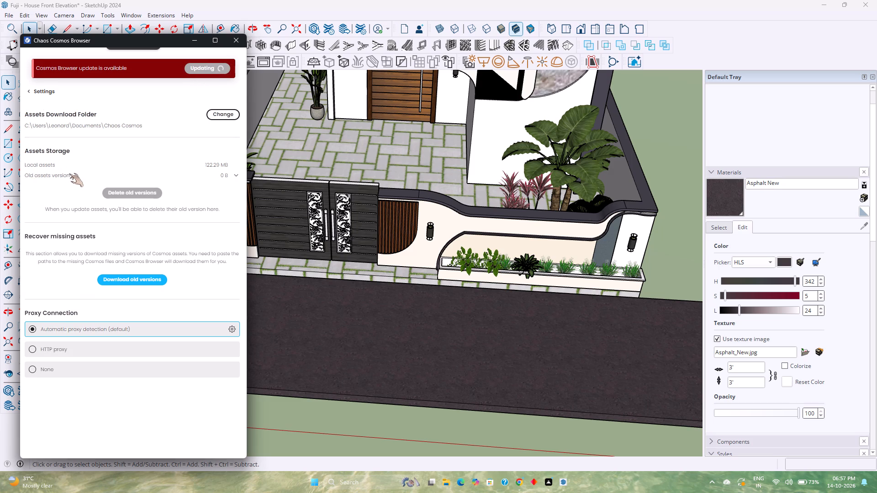
click(68, 165)
click(230, 42)
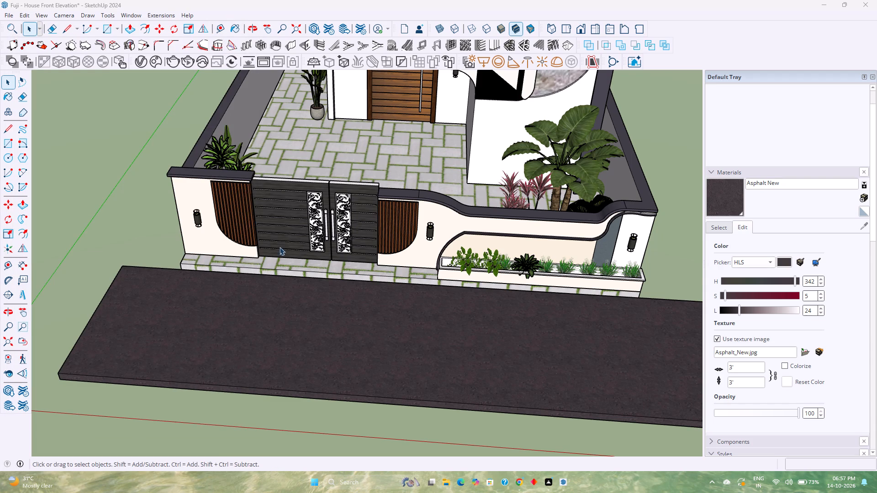
Examine the whole house and asphalt strip from the standard Front view and from raised angled views.
scroll(350, 321, down, 3)
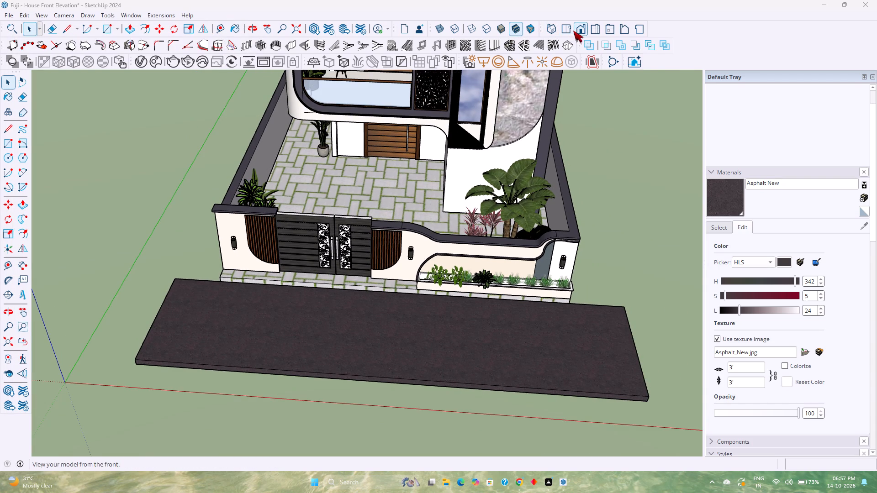
click(580, 31)
scroll(460, 199, down, 2)
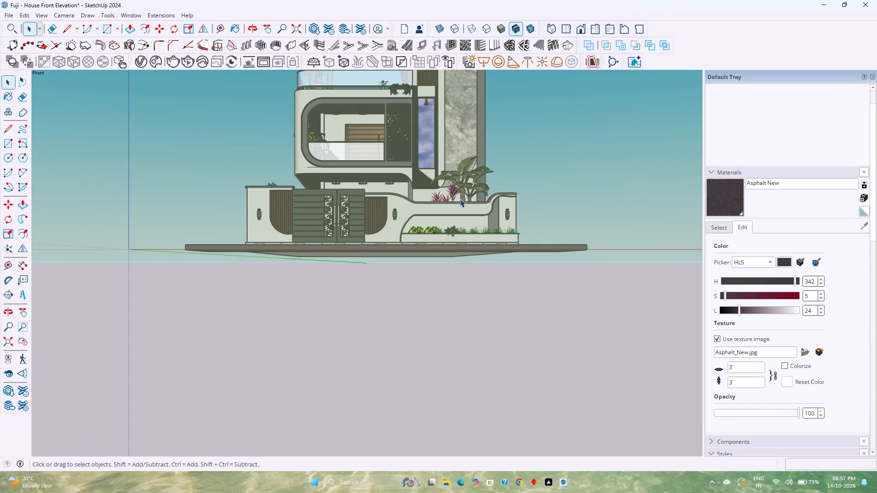
middle_drag(468, 189, 445, 250)
middle_drag(447, 243, 450, 239)
shift+middle_drag(457, 227, 404, 283)
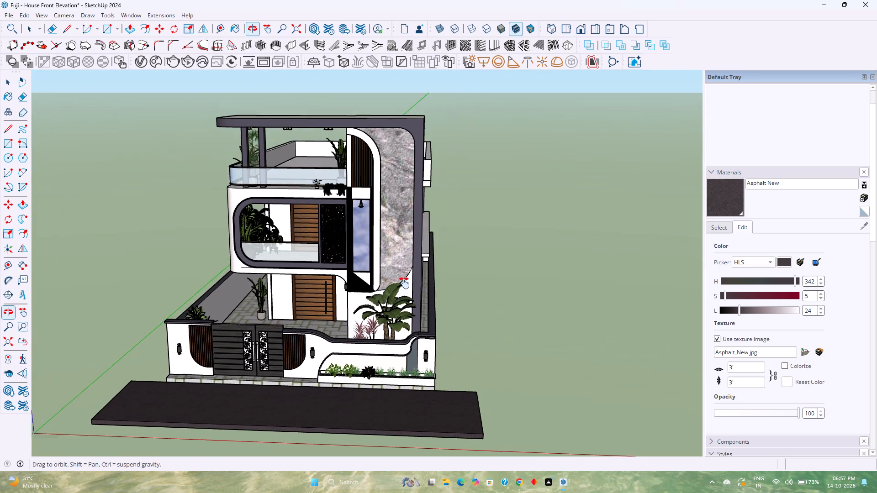
shift+middle_drag(404, 283, 404, 283)
middle_drag(403, 281, 432, 272)
middle_click(432, 272)
scroll(436, 259, down, 3)
middle_drag(450, 256, 412, 297)
middle_drag(439, 280, 401, 298)
shift+middle_drag(395, 284, 461, 283)
middle_click(463, 276)
middle_click(464, 275)
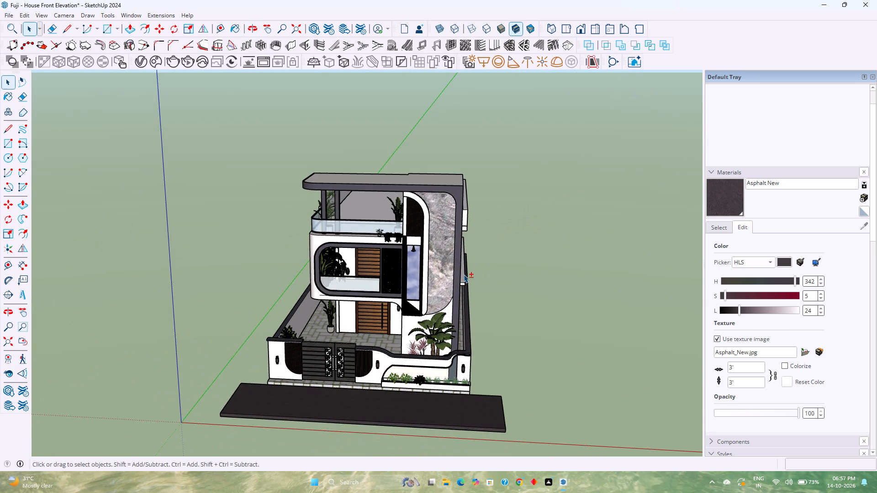
scroll(466, 266, up, 2)
shift+middle_drag(466, 270, 464, 284)
middle_drag(464, 284, 480, 267)
middle_click(480, 267)
shift+middle_click(479, 267)
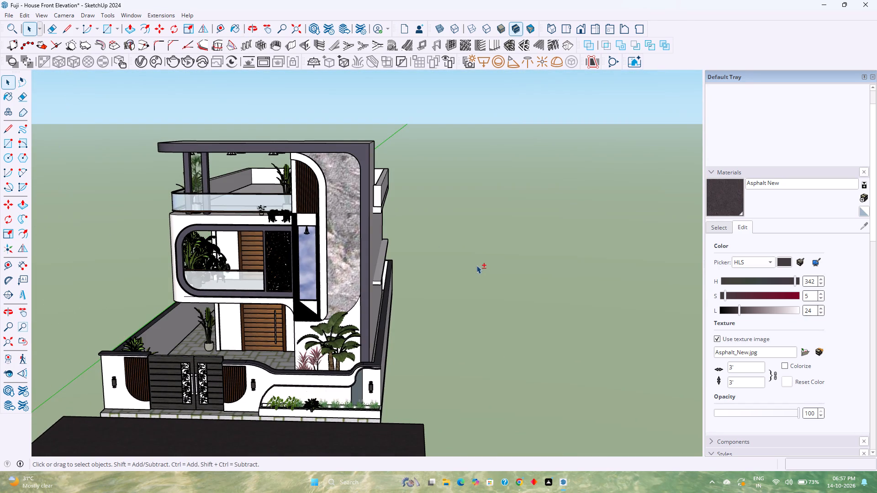
shift+middle_drag(372, 256, 407, 259)
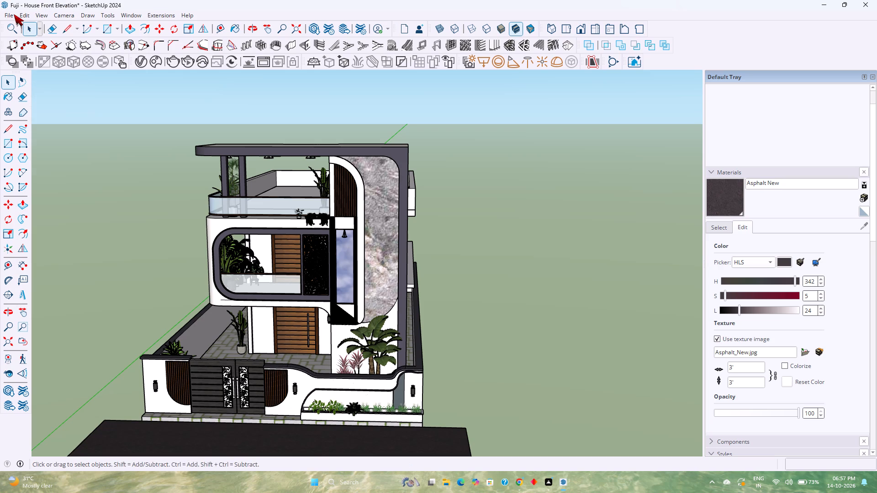
Look through the Downloads folder and its Downloads subfolder for a file to import, and close the Import dialog without importing.
click(14, 14)
click(54, 145)
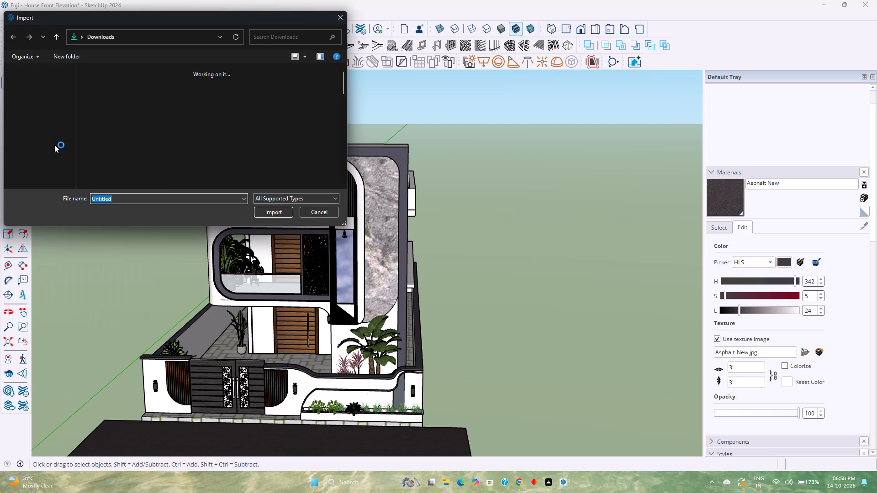
scroll(151, 169, down, 1)
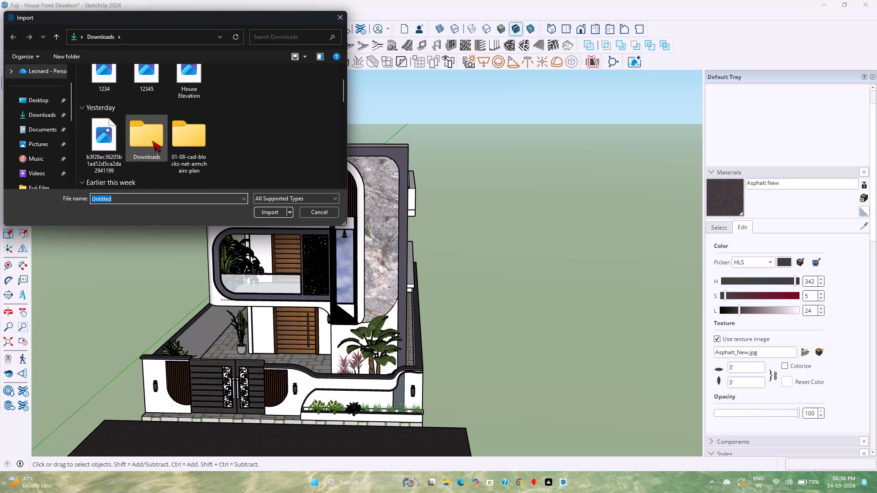
double_click(152, 138)
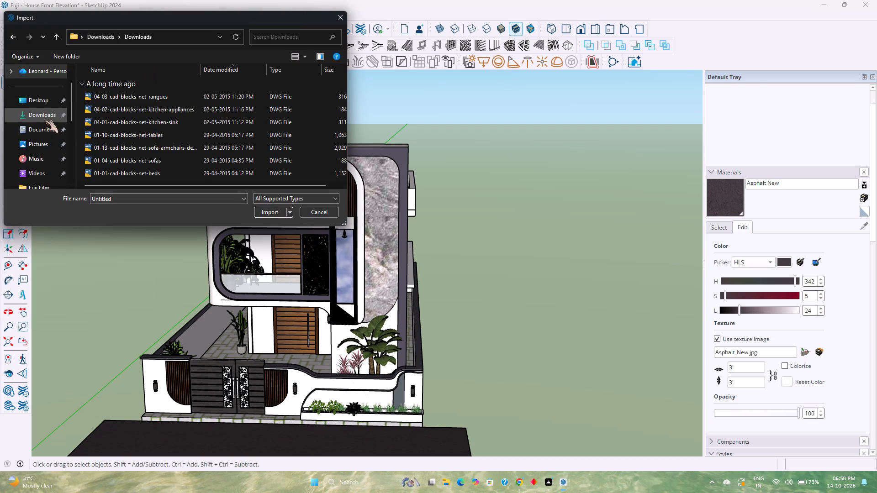
click(44, 120)
scroll(171, 149, down, 6)
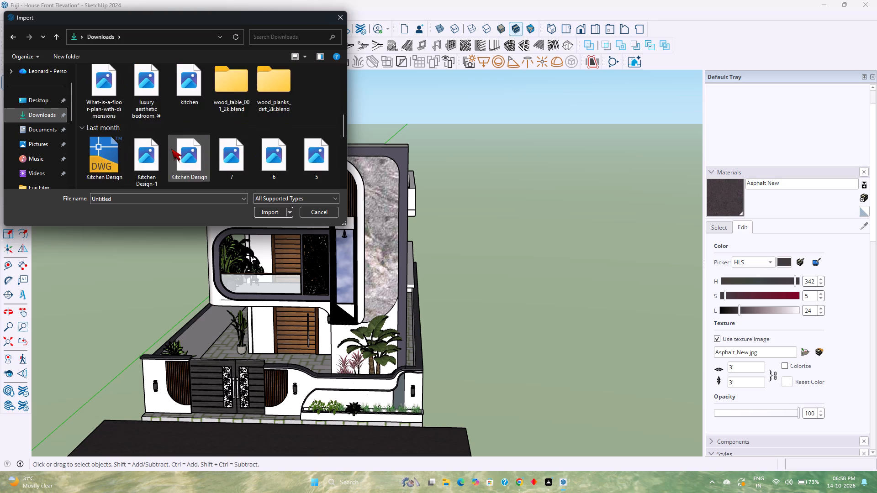
scroll(171, 149, down, 2)
scroll(171, 149, up, 4)
scroll(171, 149, down, 1)
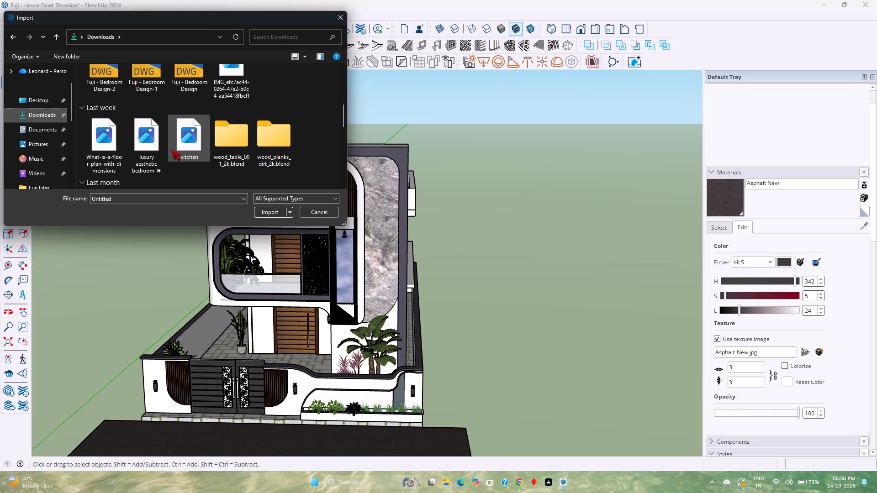
scroll(171, 149, down, 16)
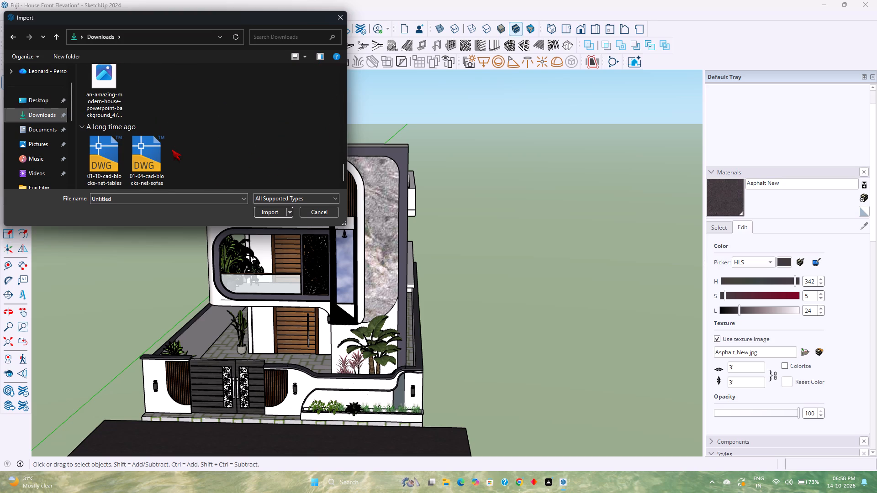
scroll(171, 149, up, 8)
click(337, 16)
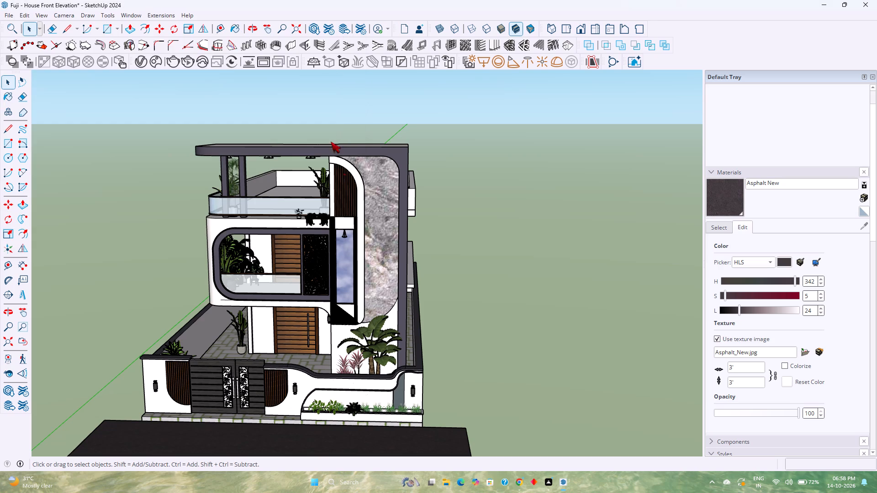
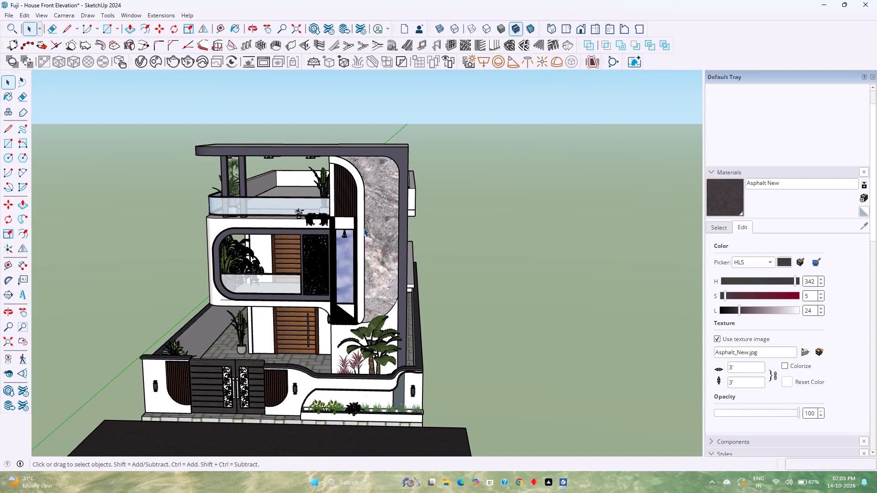
Examine the whole house from the standard Front view and closer in on the upper floors.
scroll(513, 220, down, 2)
middle_drag(468, 297, 478, 275)
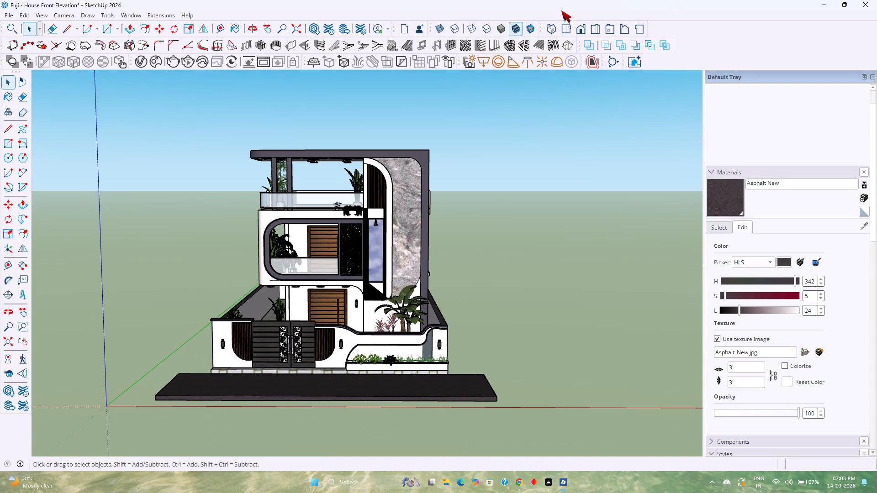
click(579, 29)
scroll(414, 258, up, 1)
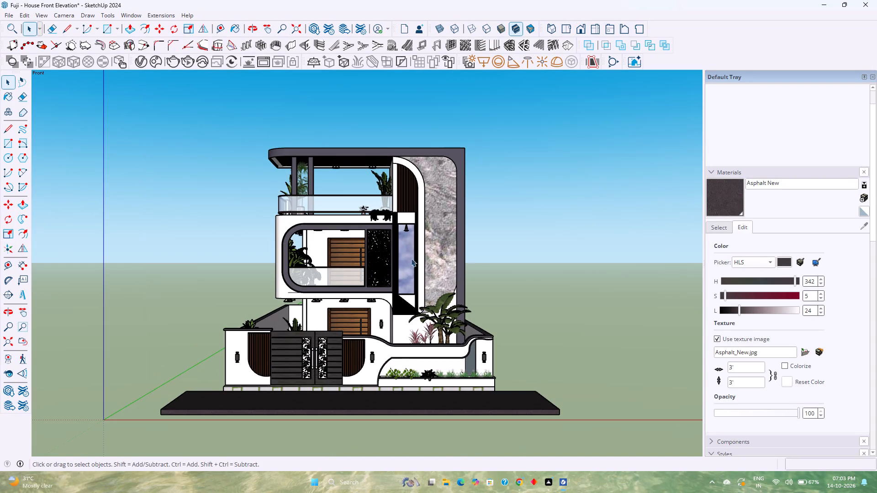
scroll(357, 275, up, 2)
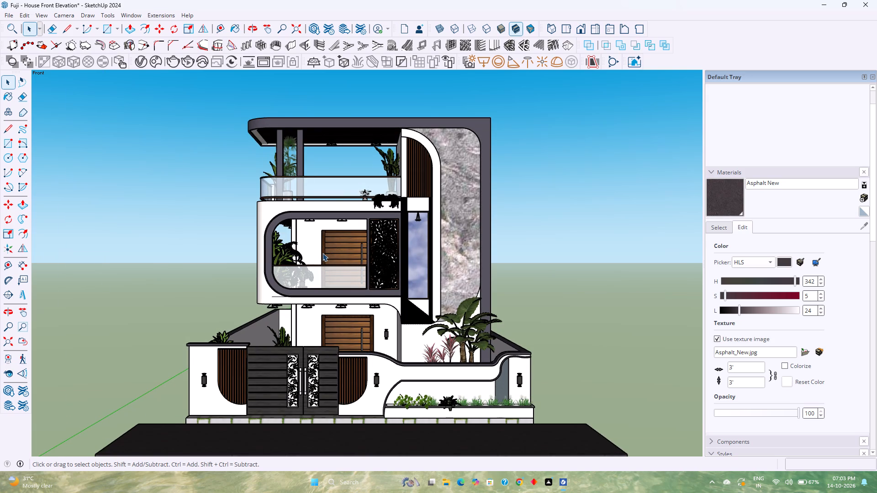
scroll(322, 271, up, 2)
middle_drag(322, 271, 320, 313)
middle_click(320, 313)
scroll(311, 344, up, 5)
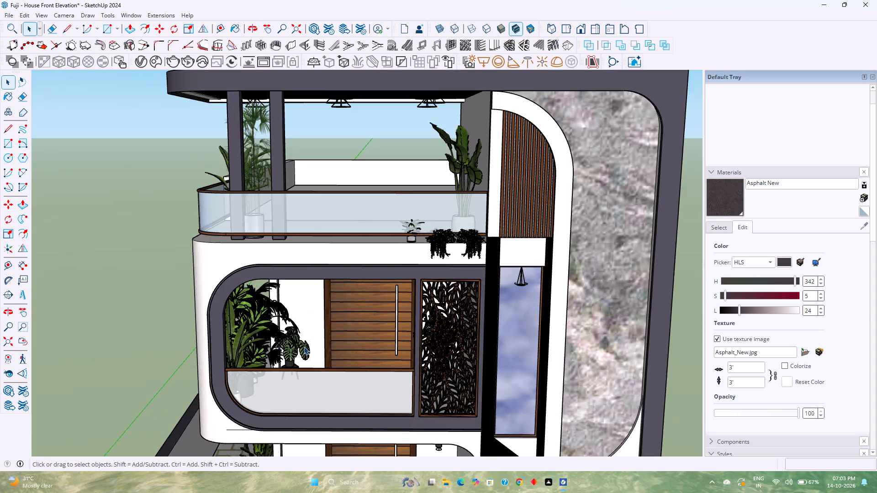
Copy the white-potted banana plant on the middle-floor balcony about 6' 4" across, beside the small plant stool near the wooden door.
shift+scroll(301, 349, up, 1)
shift+middle_drag(301, 348, 323, 283)
shift+middle_click(323, 283)
scroll(320, 285, up, 3)
middle_drag(343, 289, 399, 308)
middle_click(403, 308)
middle_drag(409, 309, 456, 310)
middle_drag(457, 309, 275, 312)
middle_drag(273, 312, 259, 313)
middle_click(259, 313)
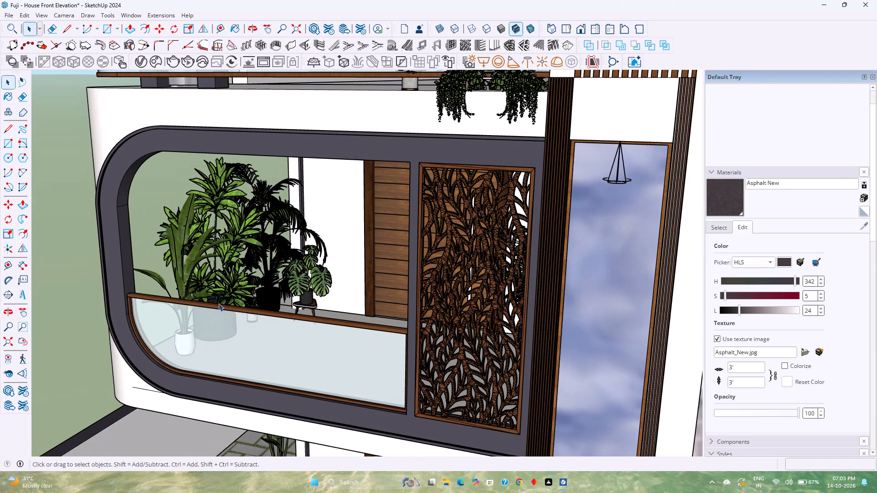
click(185, 265)
double_click(190, 273)
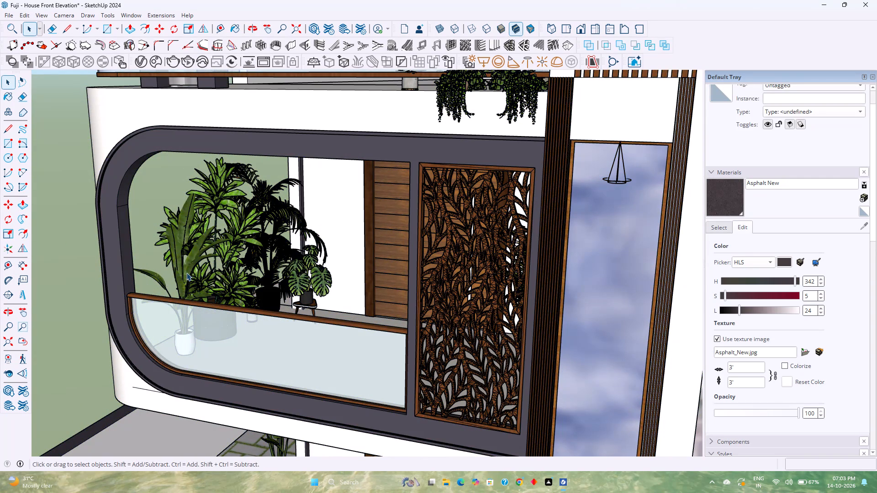
click(186, 273)
key(m)
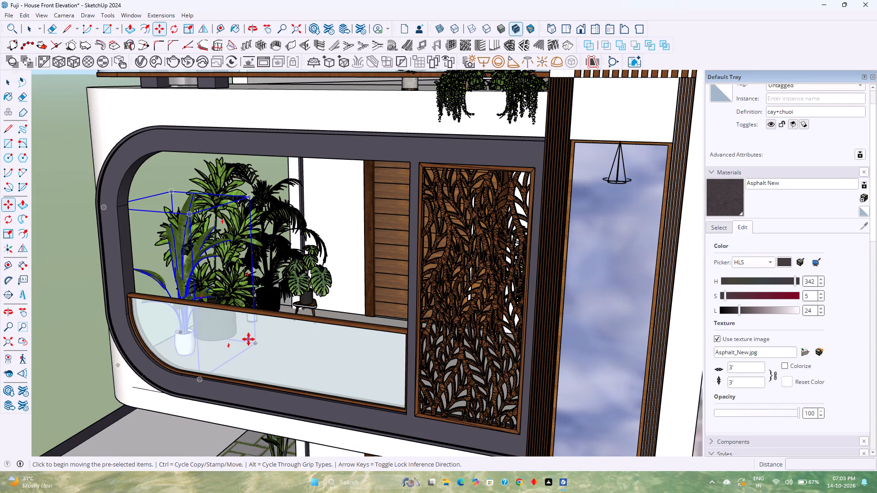
click(255, 342)
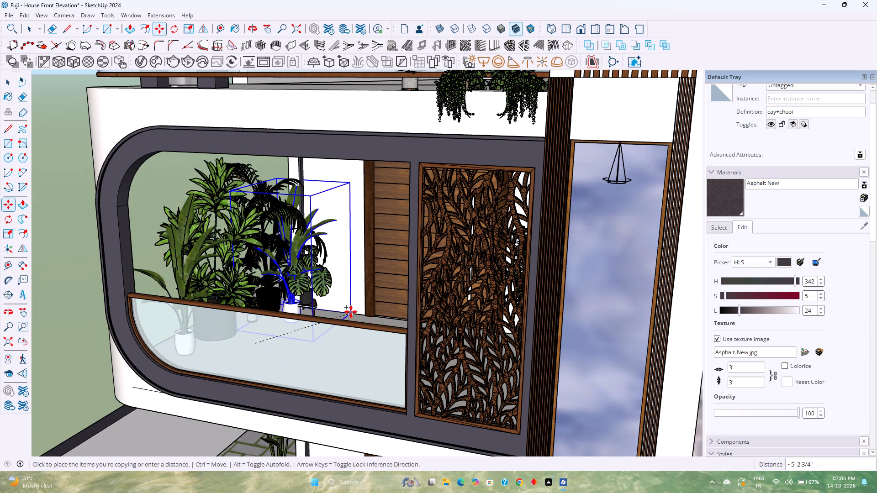
scroll(351, 311, down, 3)
scroll(349, 311, up, 11)
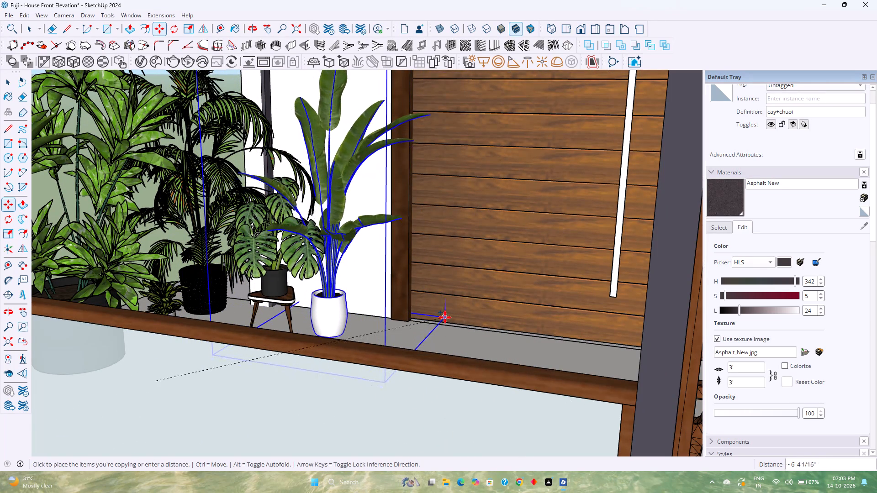
click(445, 317)
key(space)
key(Escape)
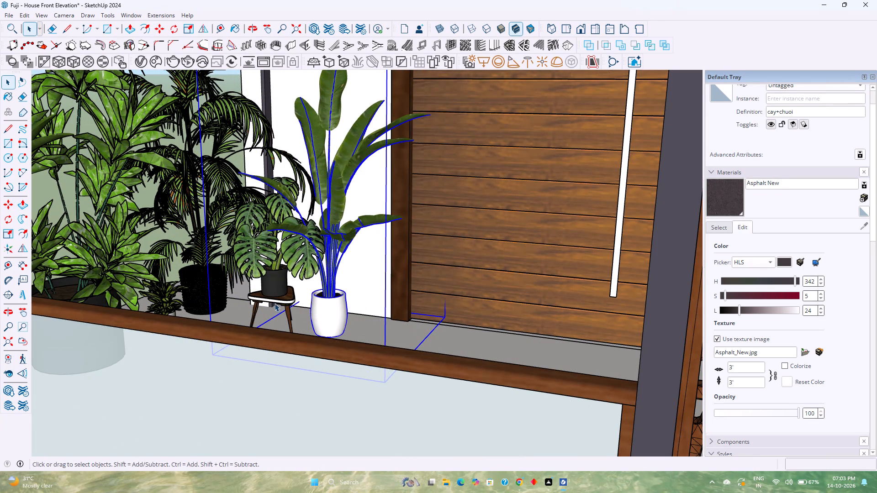
Check the copied balcony plant in the standard Front view with the whole model in frame.
scroll(275, 303, down, 8)
middle_drag(275, 303, 336, 289)
middle_click(336, 289)
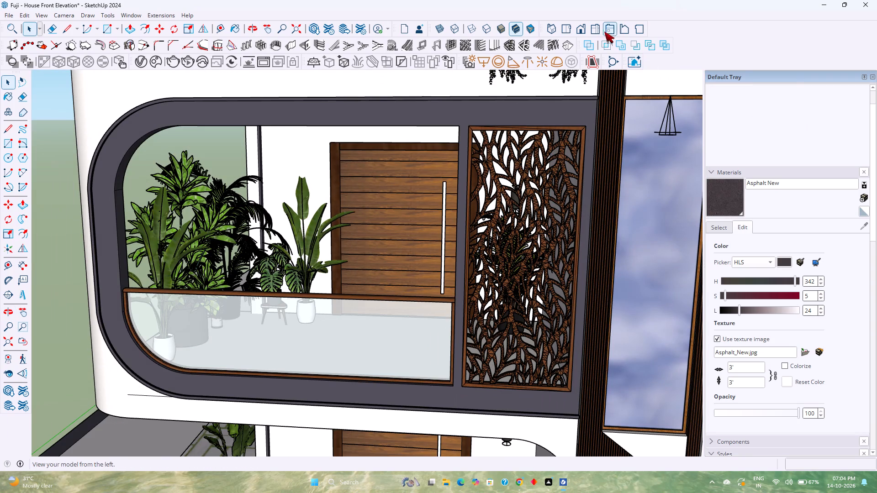
click(576, 27)
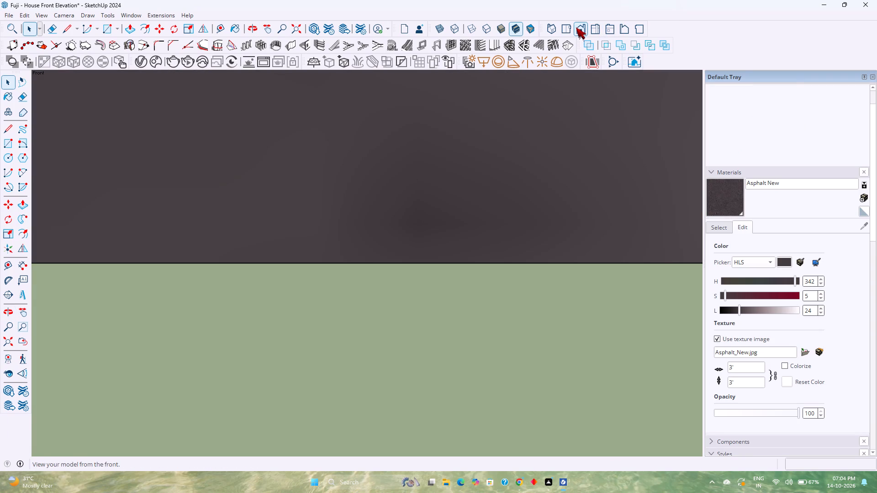
scroll(454, 173, down, 9)
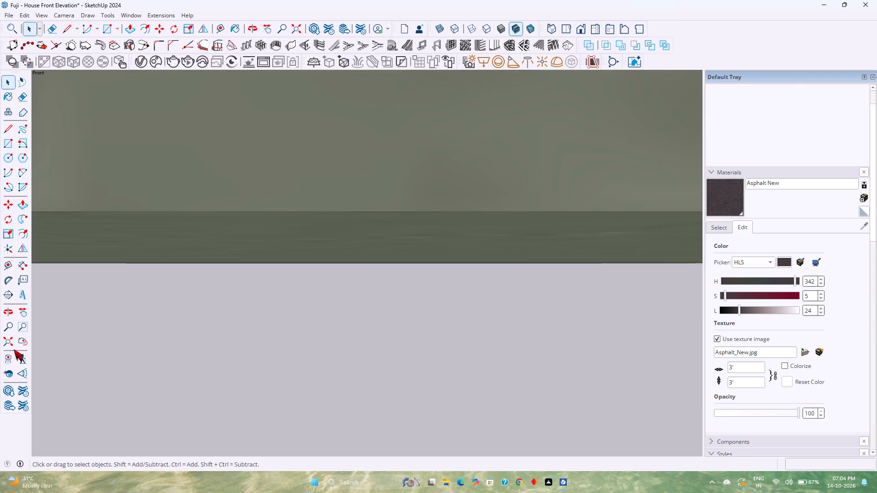
click(14, 345)
key(Escape)
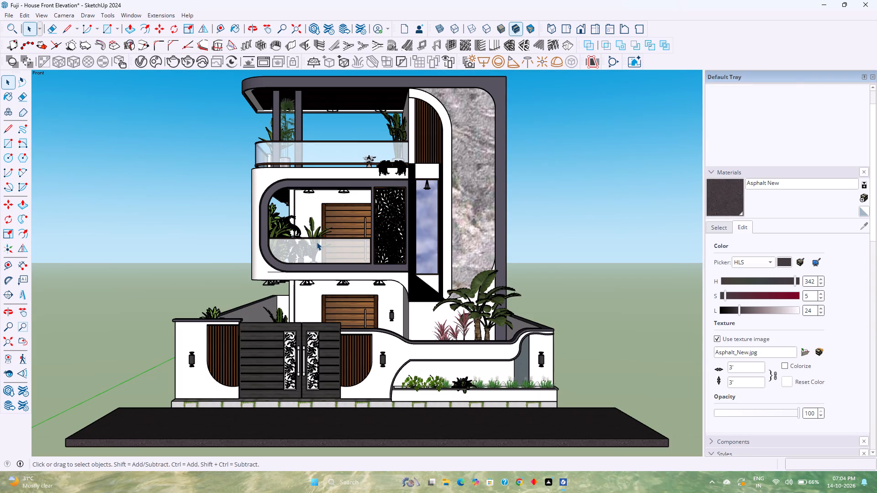
Move the copied banana plant slightly along the balcony, away from the wooden door and closer to the plant stool.
scroll(316, 242, up, 6)
middle_drag(316, 243, 316, 293)
scroll(307, 238, up, 7)
middle_drag(312, 227, 312, 253)
scroll(307, 235, up, 4)
click(313, 230)
scroll(318, 249, up, 3)
double_click(318, 251)
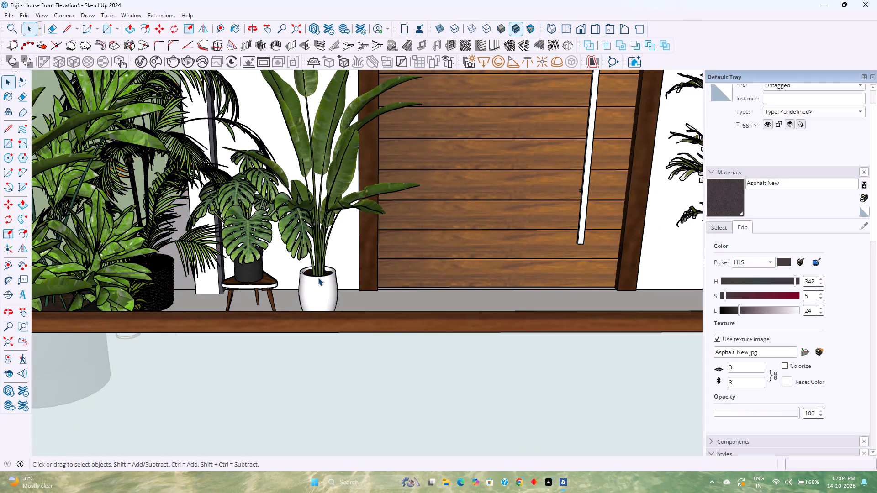
click(318, 279)
key(comma)
key(m)
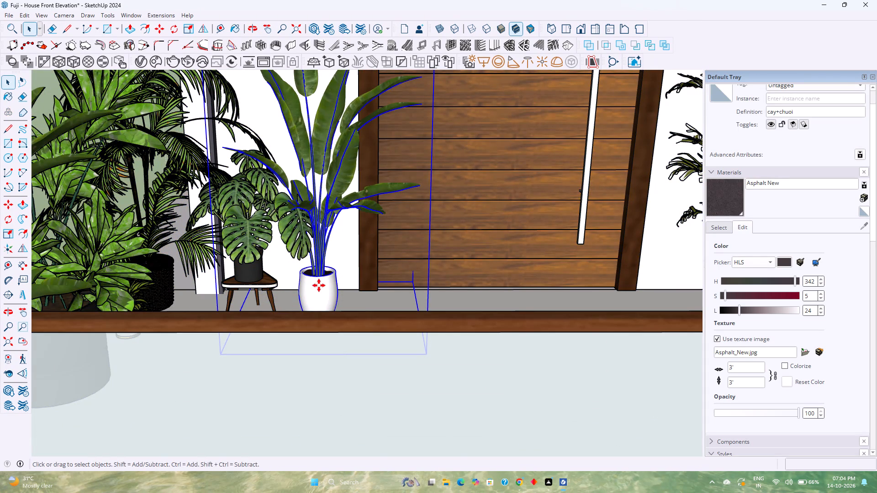
click(423, 356)
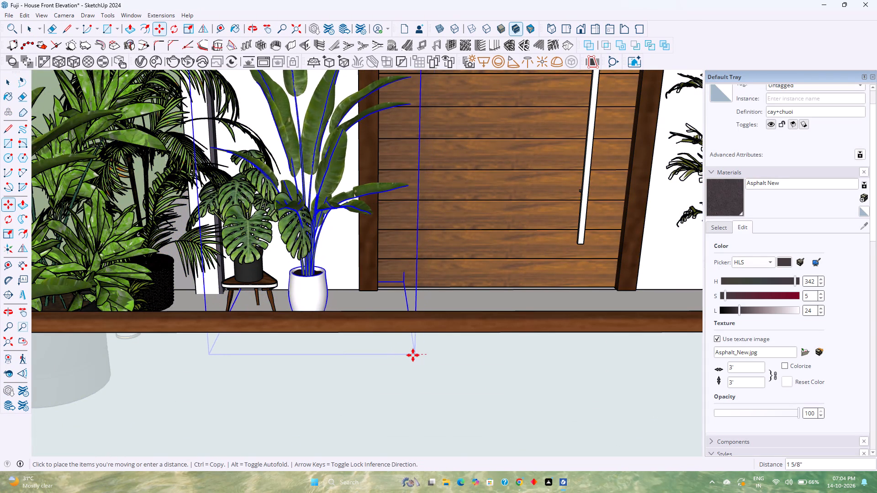
click(410, 355)
key(Escape)
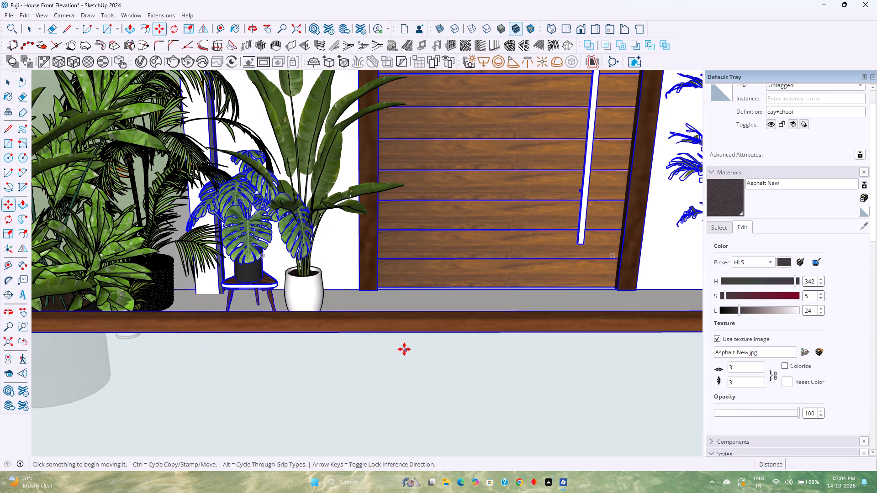
key(space)
key(Escape)
Examine the balcony planting and the whole house in the standard Front view with the full model framed.
scroll(401, 343, down, 15)
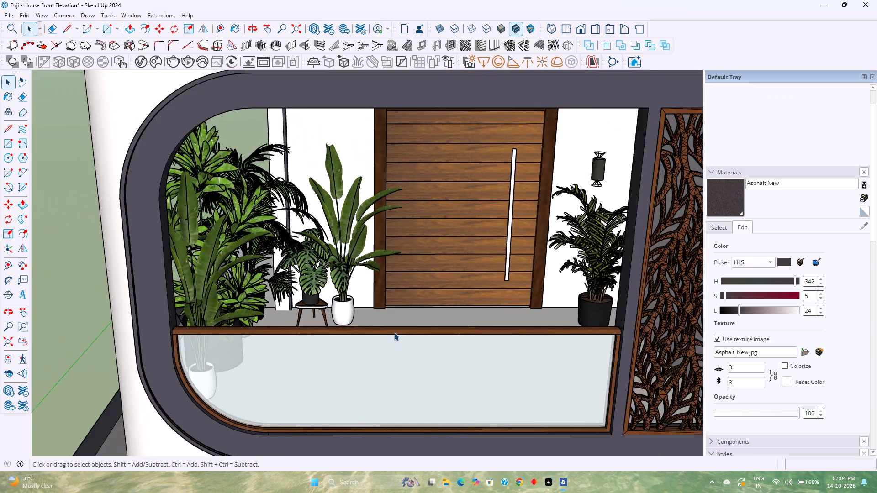
scroll(394, 332, down, 7)
click(585, 27)
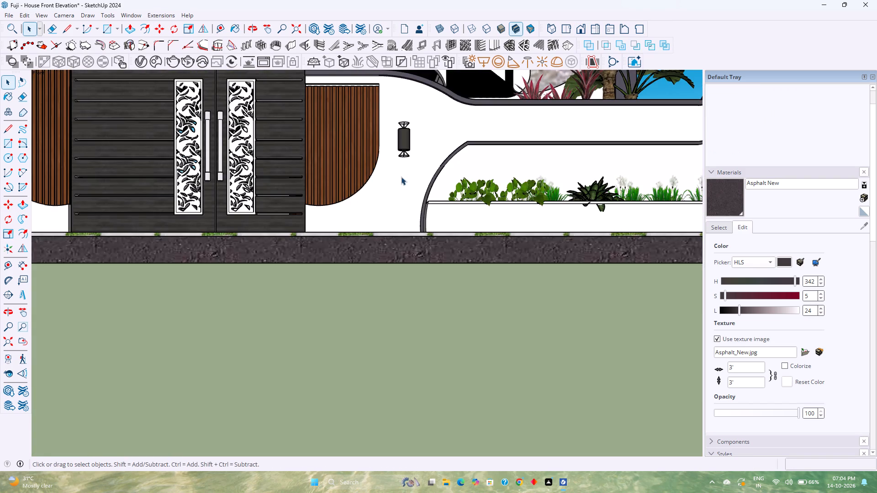
scroll(354, 201, down, 9)
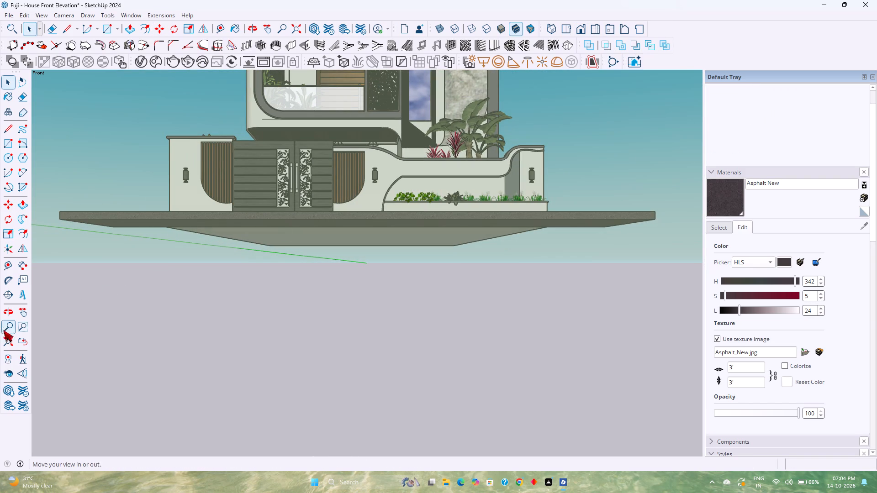
click(5, 336)
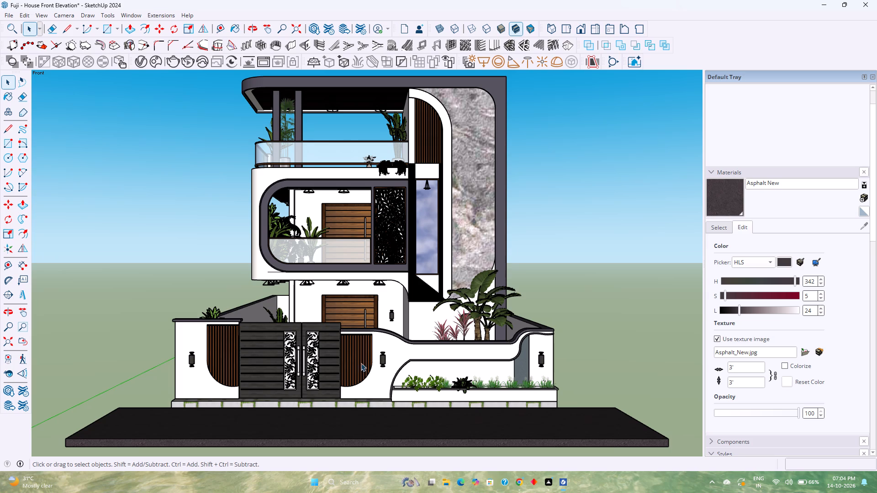
shift+middle_drag(365, 335, 361, 321)
shift+middle_click(361, 321)
scroll(359, 299, down, 1)
shift+scroll(359, 299, down, 1)
shift+middle_drag(359, 299, 349, 317)
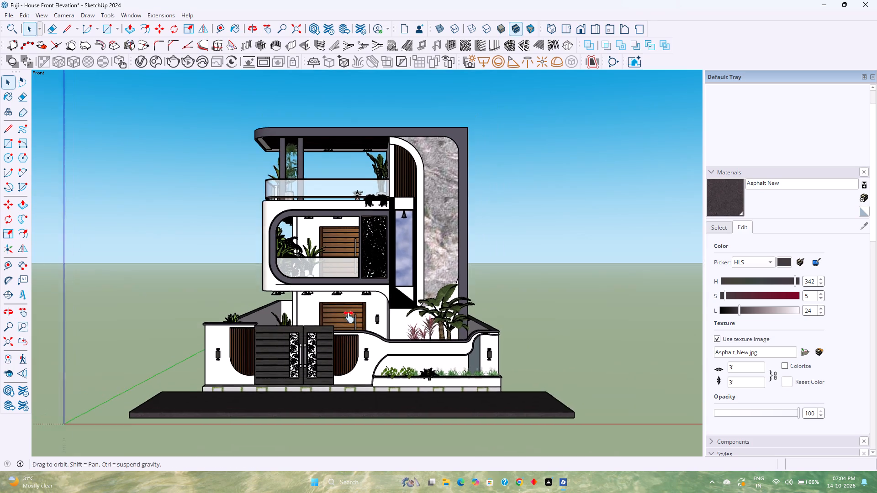
shift+middle_drag(349, 317, 335, 323)
middle_click(335, 322)
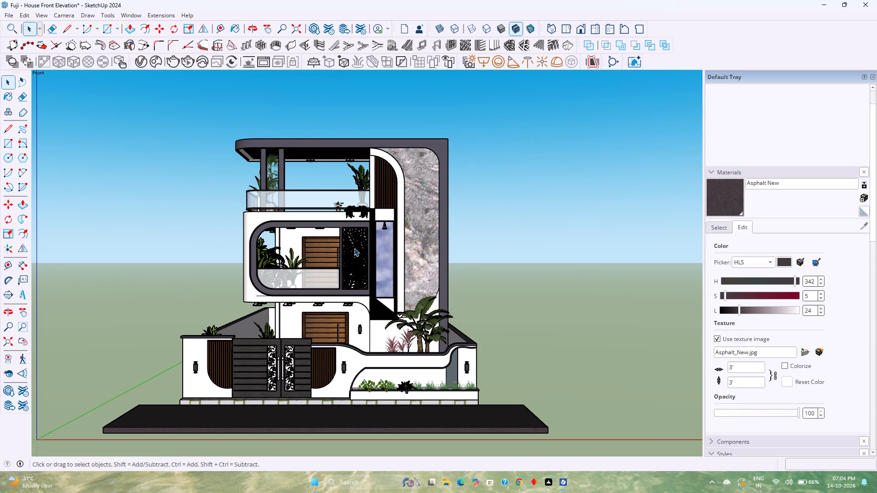
scroll(354, 346, down, 2)
scroll(333, 345, up, 3)
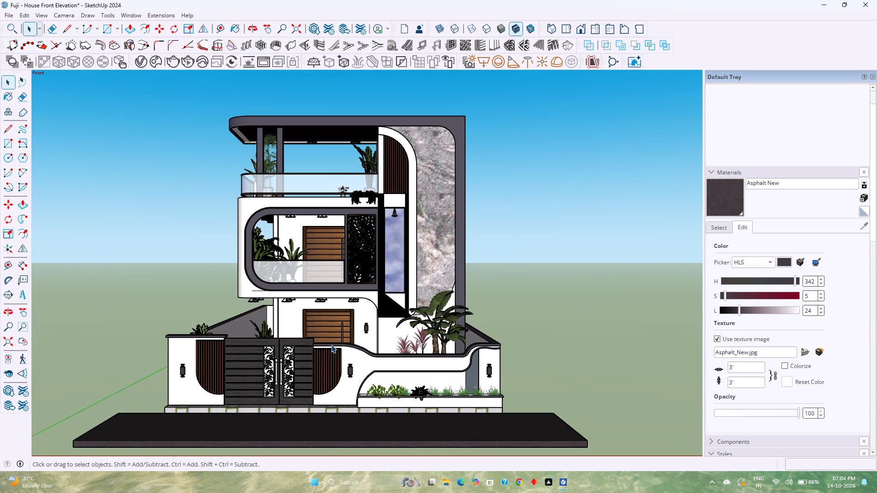
Scale the wooden slat panel between the gate and the planter wall upward by about 1.02 to the top of its recess.
scroll(181, 367, up, 3)
scroll(223, 368, up, 3)
scroll(468, 361, up, 2)
middle_drag(468, 360, 466, 358)
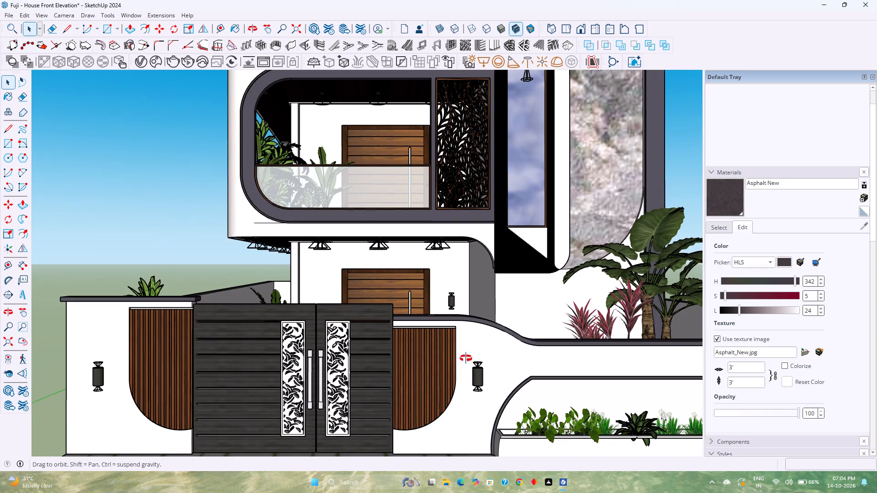
middle_drag(466, 358, 337, 314)
scroll(439, 336, up, 13)
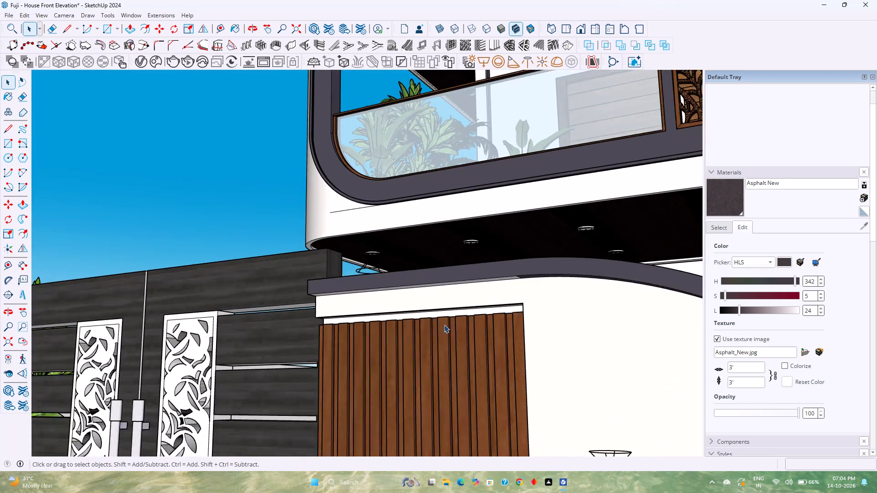
scroll(444, 325, up, 1)
middle_drag(457, 338, 597, 369)
middle_click(597, 369)
scroll(519, 340, up, 5)
double_click(502, 337)
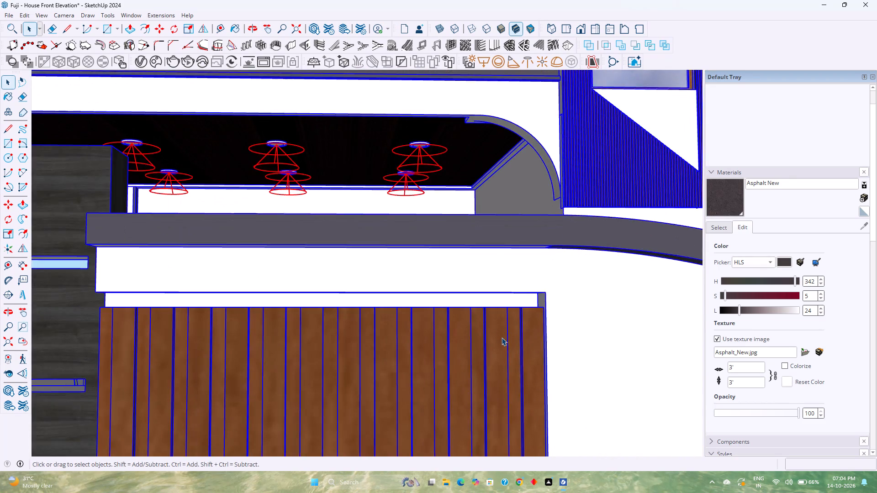
scroll(502, 337, up, 4)
click(502, 337)
scroll(502, 337, up, 3)
middle_drag(502, 337, 502, 377)
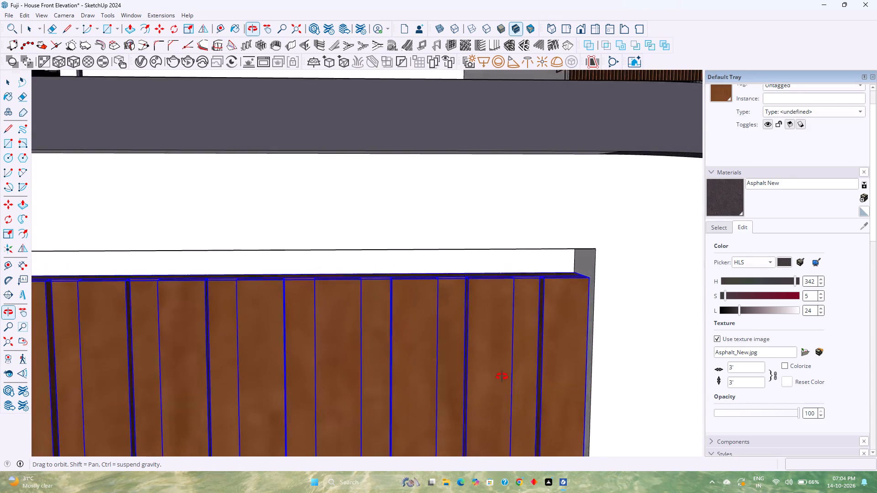
middle_drag(502, 377, 463, 347)
middle_click(463, 347)
key(s)
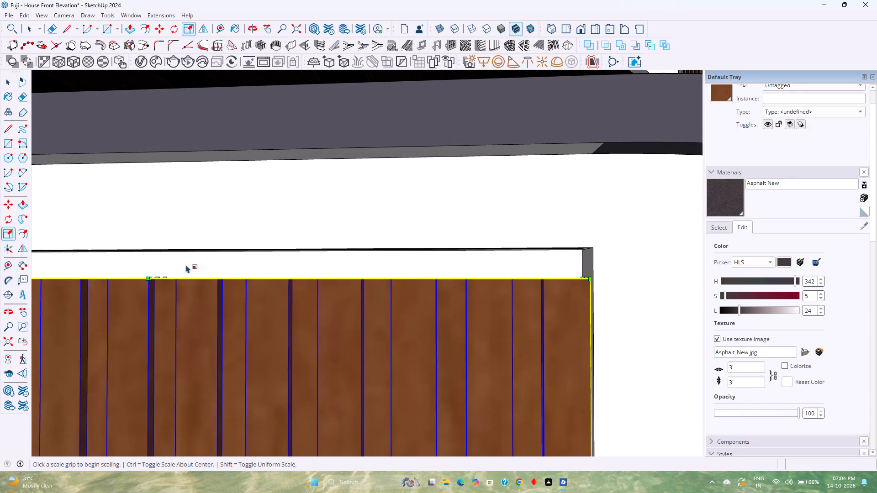
click(161, 275)
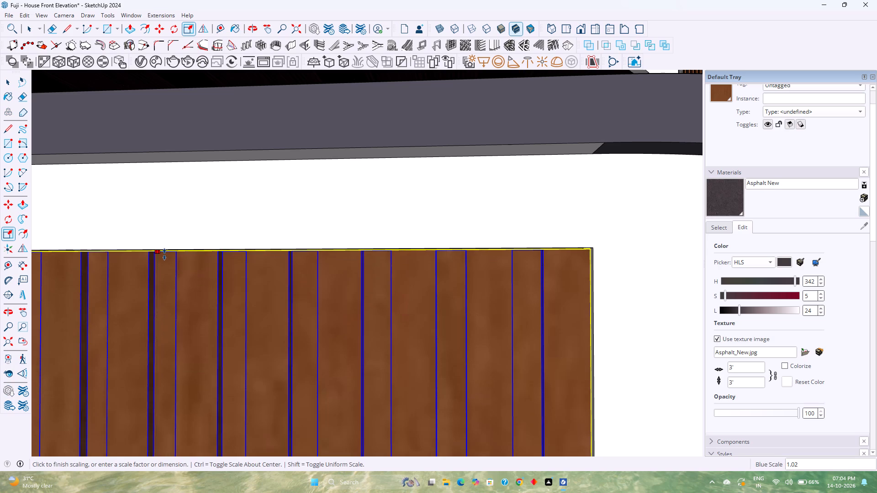
click(164, 254)
Inspect the top of the slat panel between the gate and the planter wall, and undo its last vertical scaling.
scroll(164, 254, down, 16)
shift+middle_drag(164, 257, 275, 264)
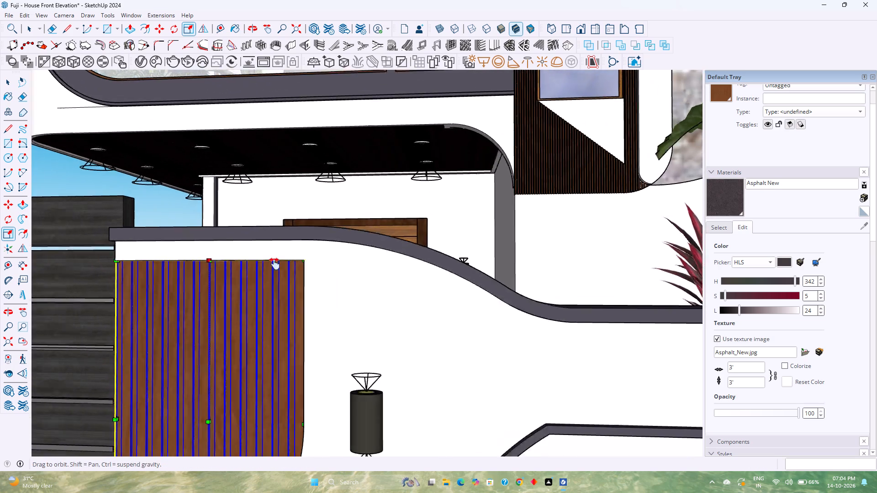
shift+middle_drag(275, 264, 540, 250)
shift+middle_click(549, 249)
middle_drag(517, 274, 375, 231)
middle_click(374, 231)
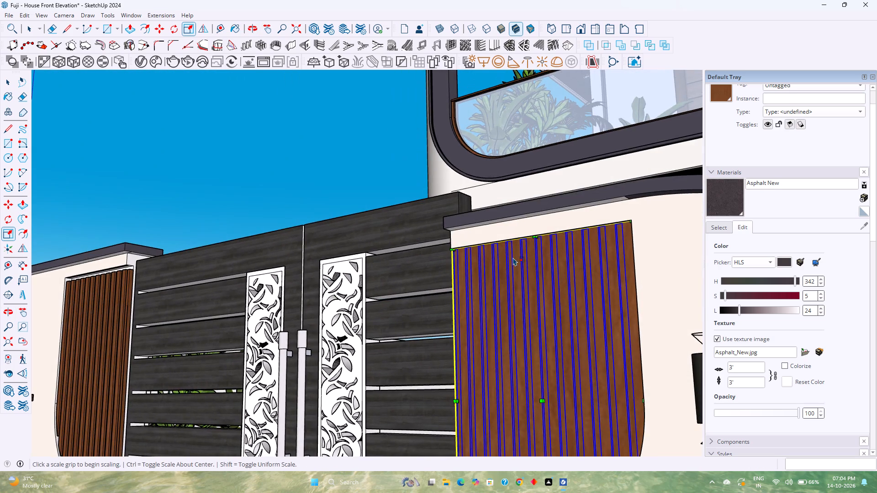
scroll(585, 274, up, 3)
scroll(551, 225, up, 9)
middle_drag(541, 241, 422, 225)
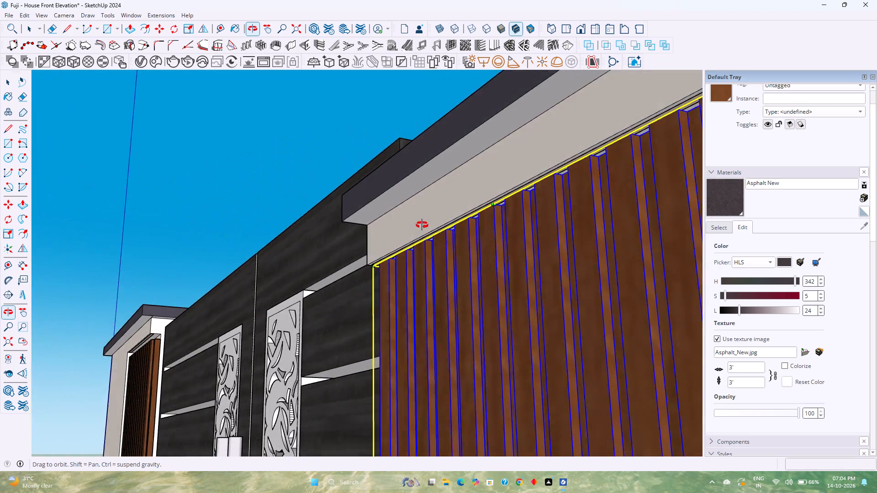
middle_drag(422, 225, 428, 233)
scroll(507, 229, up, 8)
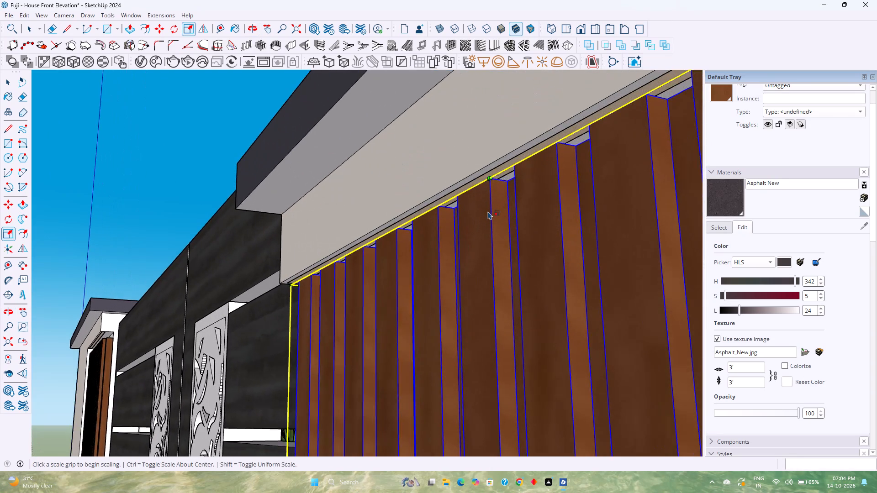
scroll(488, 211, down, 8)
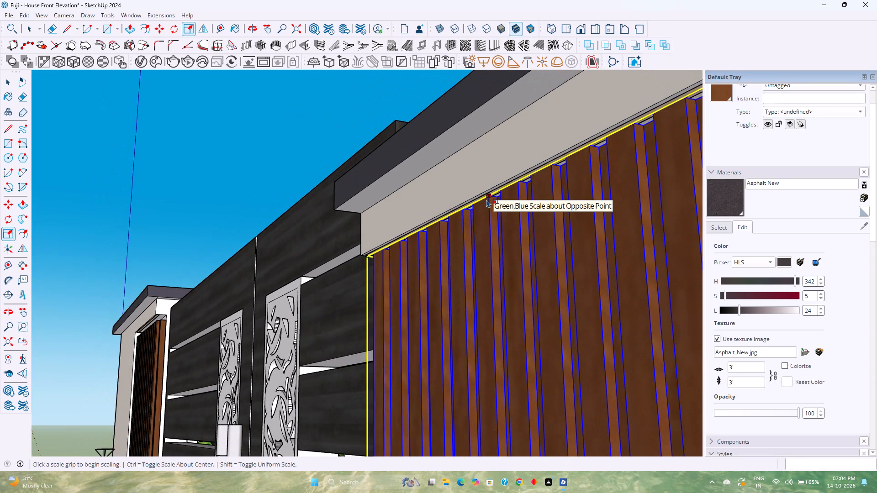
key(ctrl+z)
key(space)
Place a guide line 1/4" below the recess's top edge, above the slat panel between the gate and the planter wall.
middle_drag(466, 215, 573, 282)
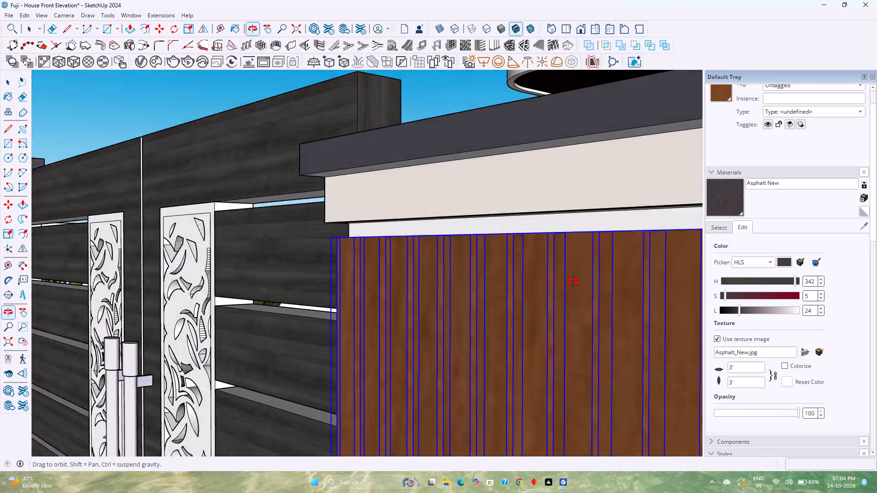
middle_drag(573, 282, 613, 292)
middle_drag(616, 293, 639, 305)
shift+middle_drag(518, 240, 366, 210)
shift+middle_click(366, 210)
scroll(372, 206, up, 4)
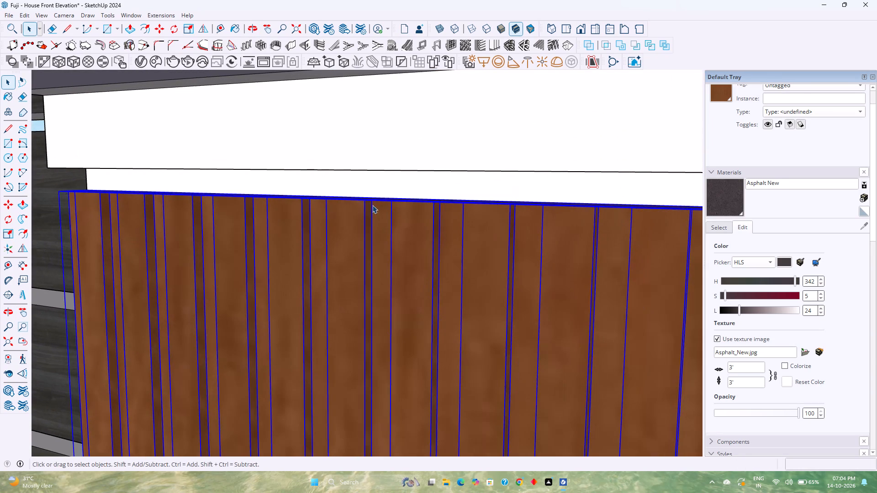
click(372, 190)
middle_drag(372, 190, 286, 142)
middle_click(286, 142)
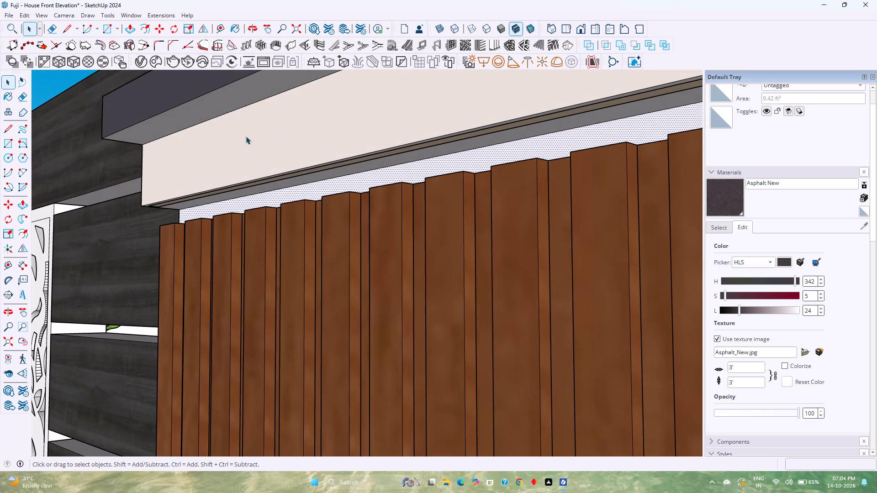
click(219, 26)
scroll(320, 193, up, 3)
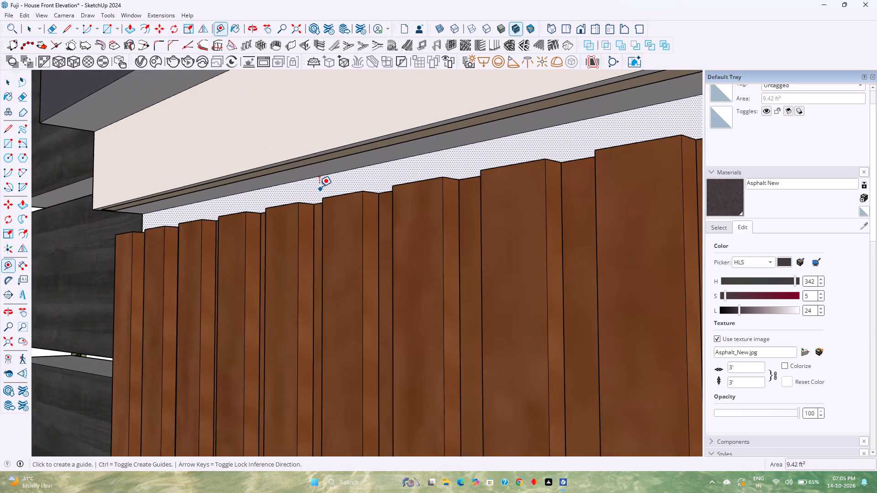
scroll(319, 187, up, 3)
click(318, 173)
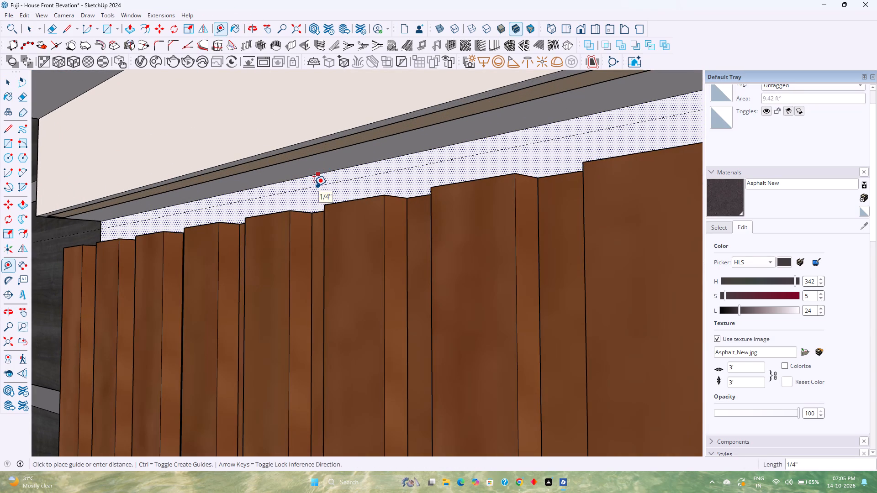
click(314, 186)
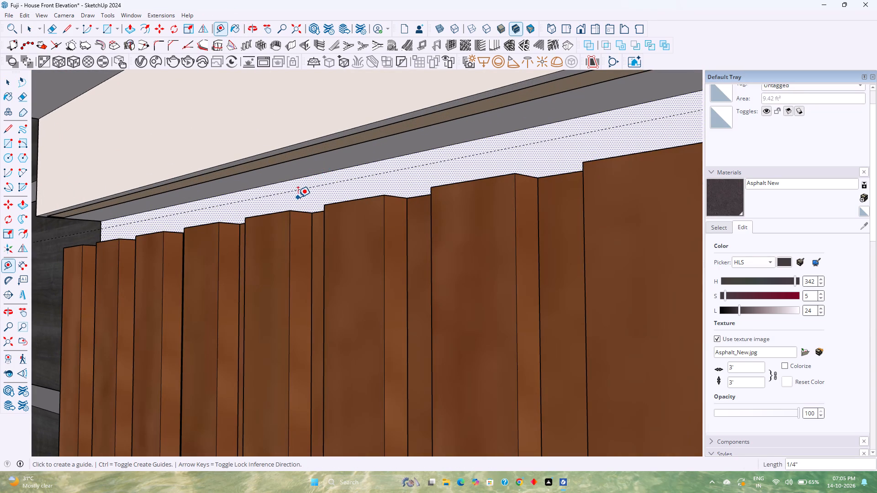
key(space)
Scale the slat panel on the planter side of the gate upward by about 1.02 to the guide line.
click(280, 229)
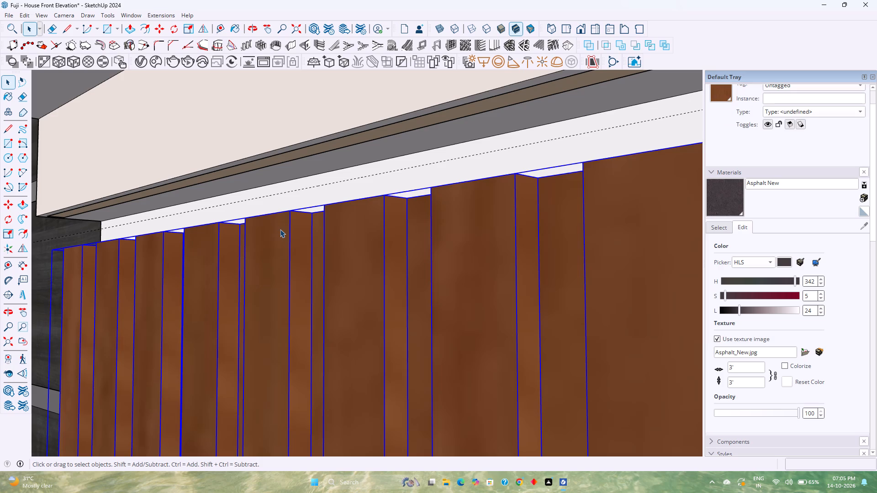
key(s)
middle_drag(280, 230, 288, 263)
click(423, 213)
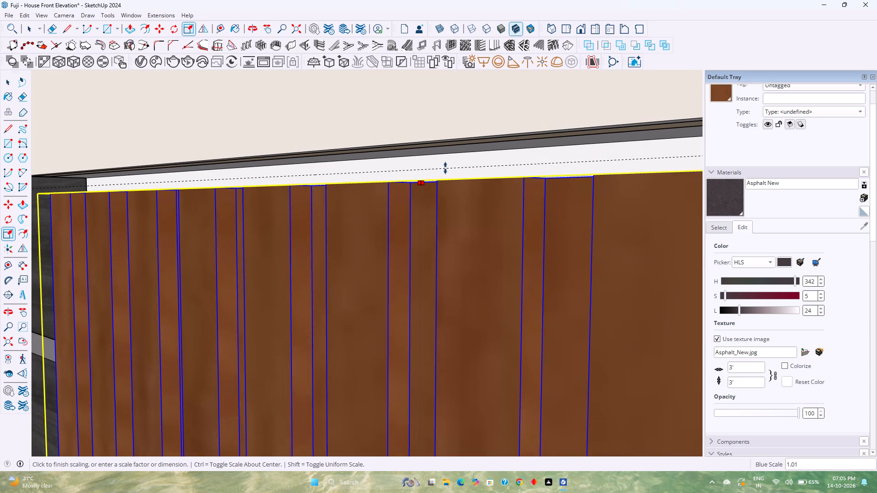
scroll(445, 168, down, 20)
scroll(445, 168, down, 4)
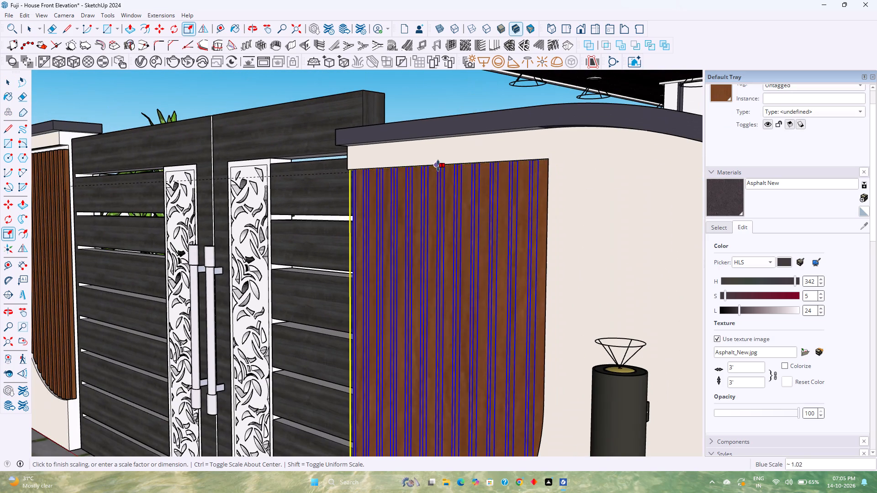
click(331, 172)
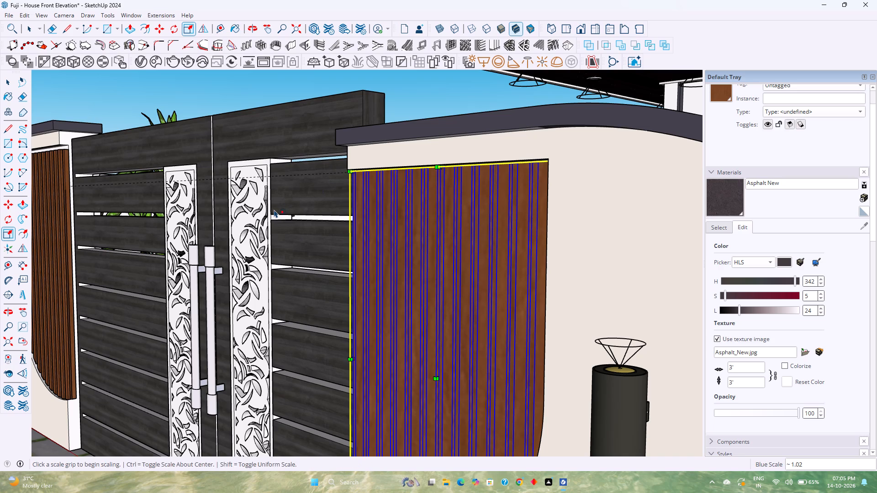
key(space)
key(Escape)
Place a guide line 0.25" below the recess's top edge above the slat panel on the gate's other side.
middle_drag(270, 217, 316, 227)
scroll(317, 227, down, 1)
shift+middle_drag(316, 228, 608, 197)
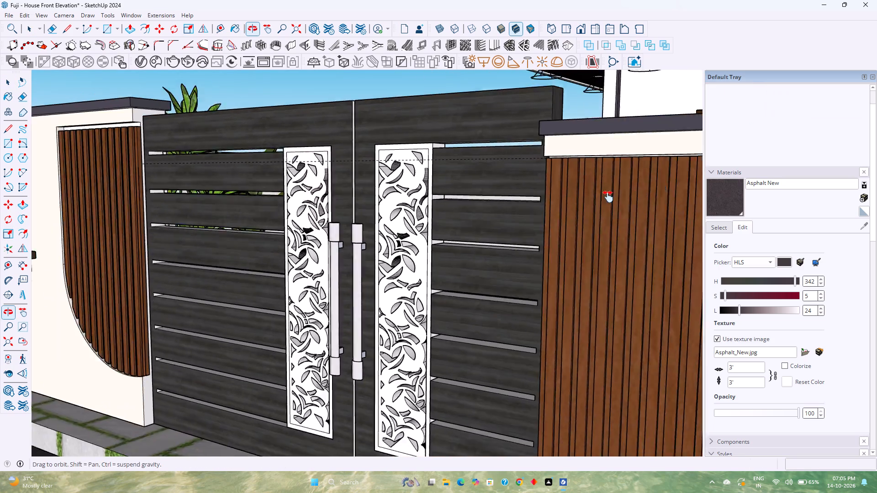
shift+middle_drag(608, 197, 658, 195)
double_click(240, 151)
scroll(235, 137, up, 7)
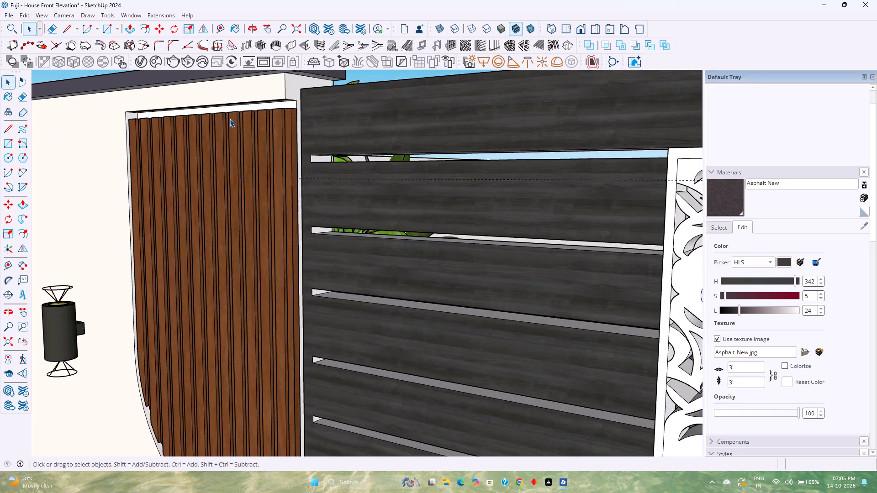
scroll(230, 119, up, 2)
scroll(241, 124, down, 14)
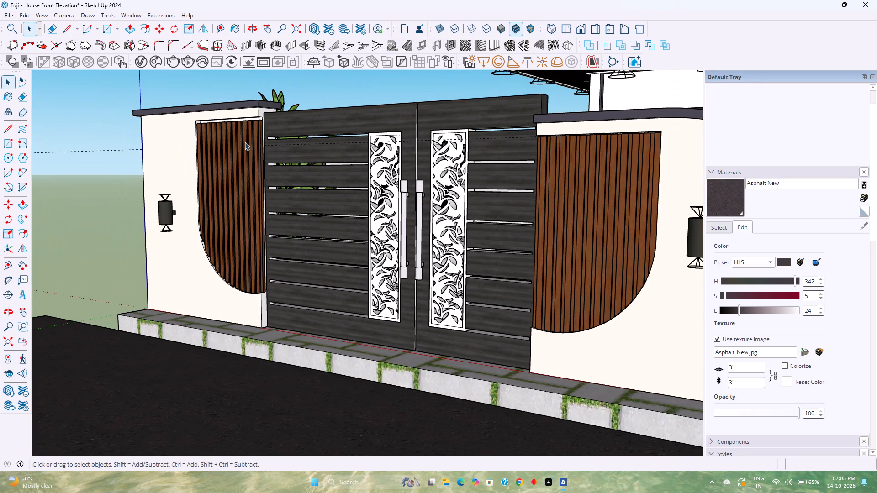
scroll(243, 116, up, 8)
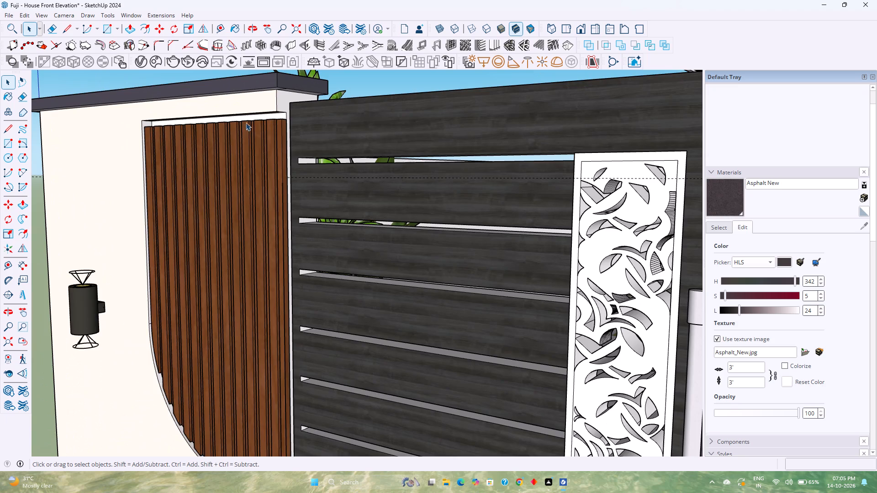
scroll(240, 129, up, 6)
click(221, 29)
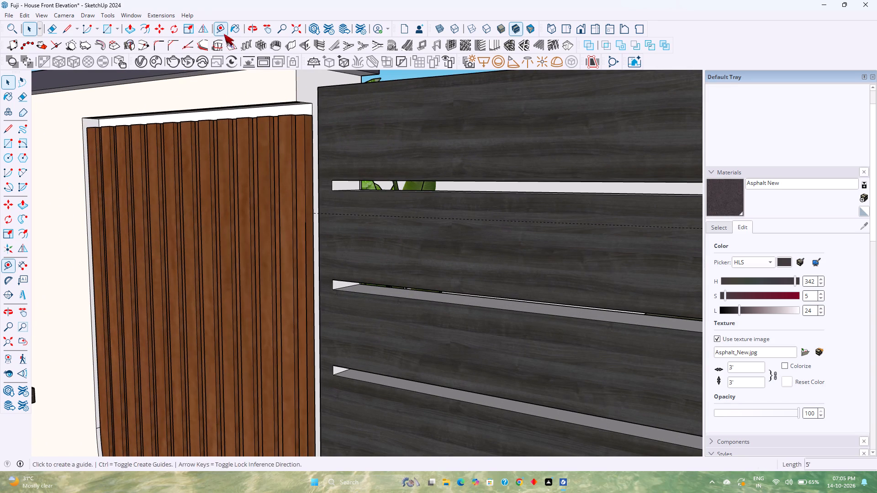
scroll(267, 96, up, 4)
middle_drag(263, 116, 265, 100)
middle_click(265, 100)
scroll(286, 118, up, 5)
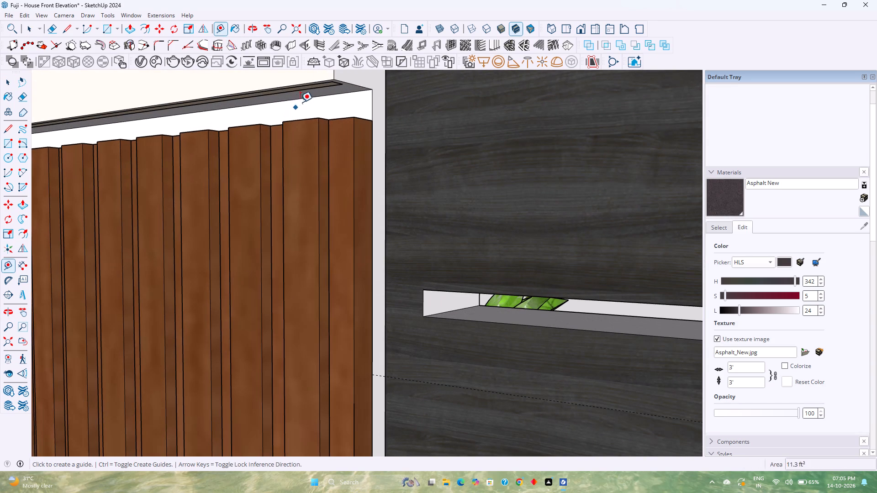
click(301, 99)
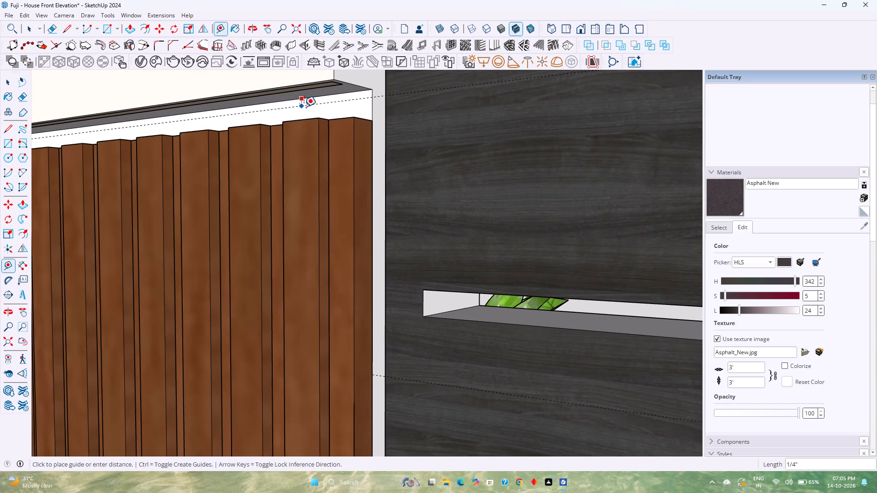
text(0.25)
key(Return)
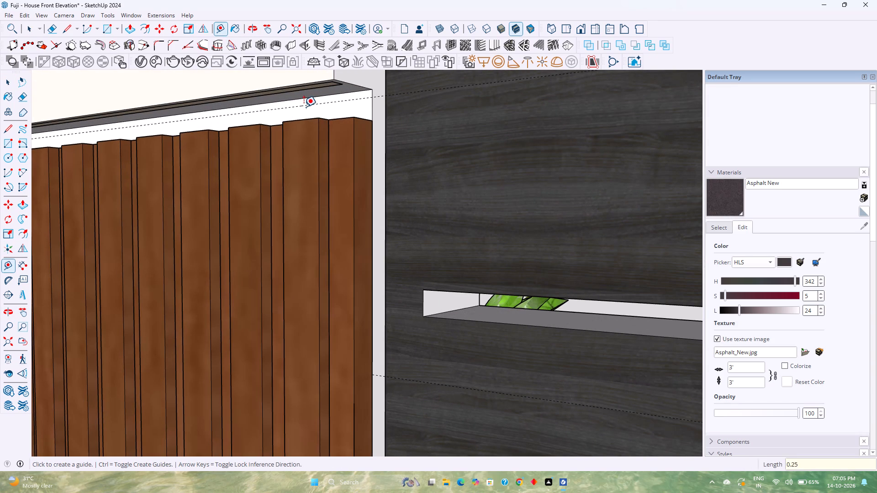
key(space)
Scale the slat panel on the gate side away from the planter upward by about 1.01 to its guide line.
click(306, 136)
key(s)
middle_drag(298, 131, 300, 158)
scroll(293, 152, down, 5)
shift+middle_drag(264, 145, 347, 179)
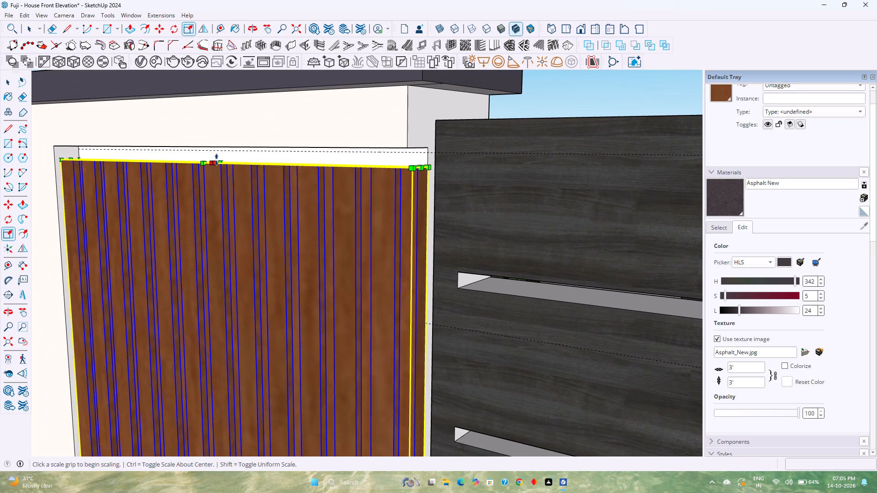
click(217, 160)
click(490, 155)
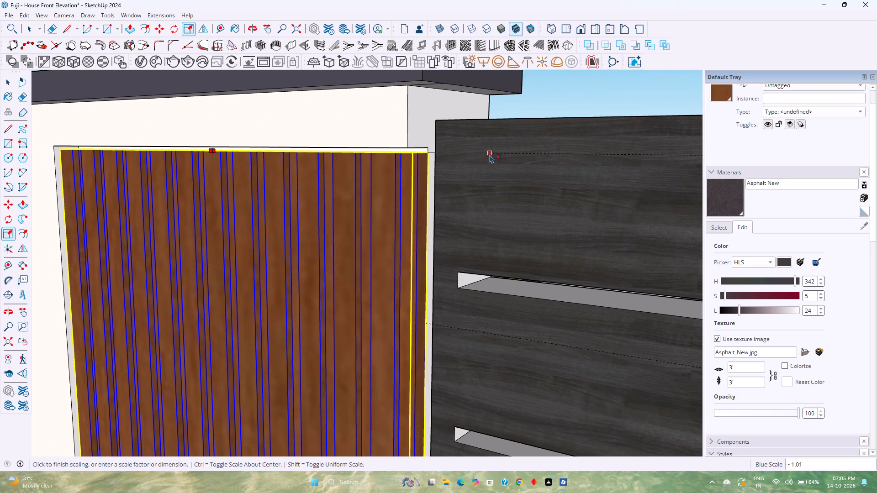
key(space)
key(Escape)
Delete all guides from the model.
scroll(276, 184, down, 10)
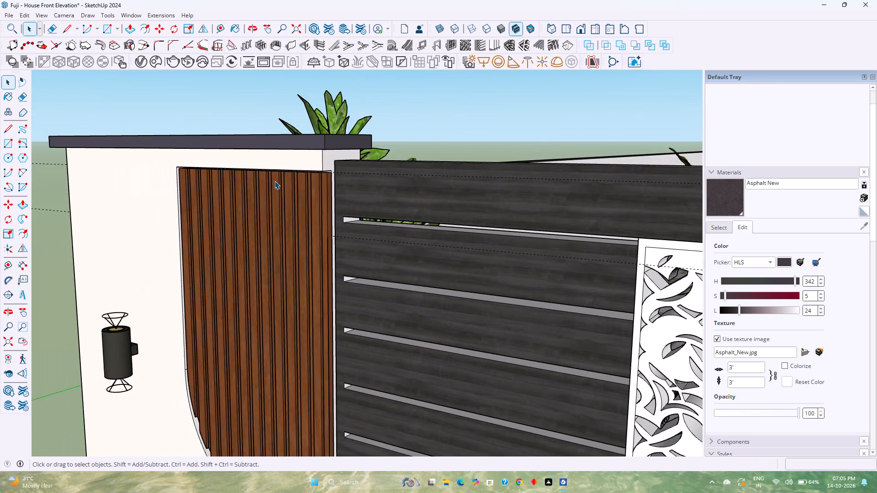
scroll(275, 181, down, 9)
scroll(274, 180, up, 1)
scroll(274, 178, down, 4)
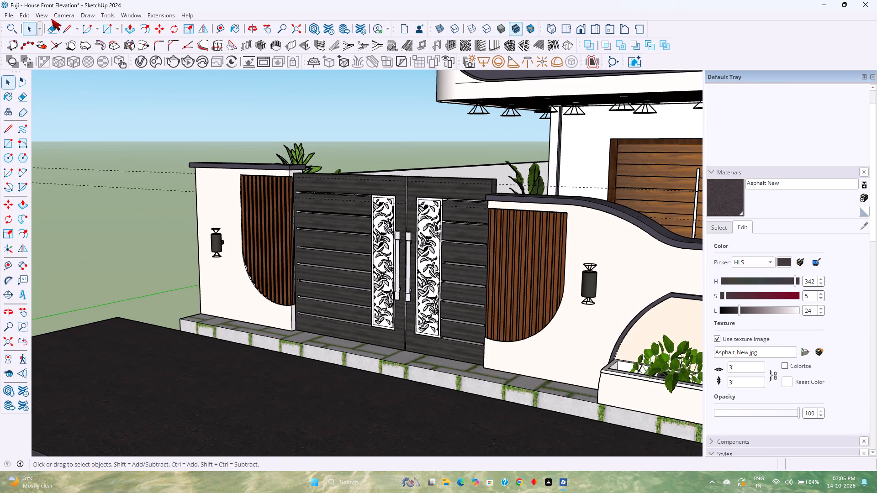
click(26, 15)
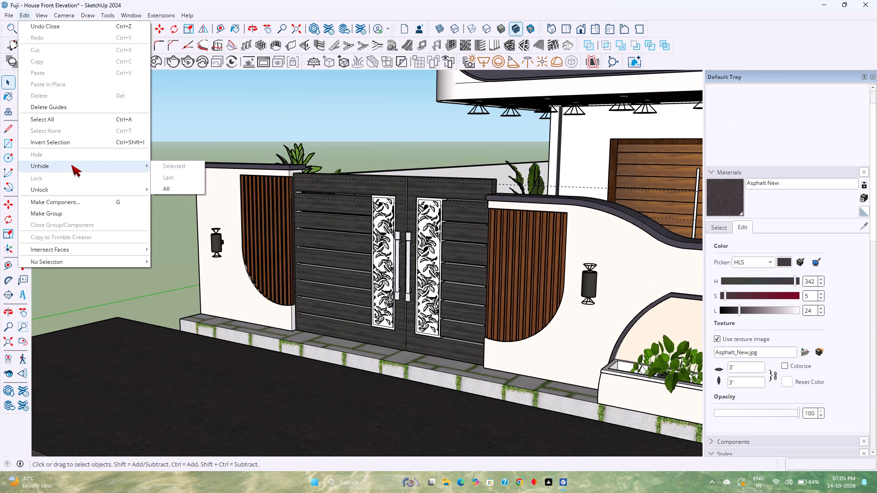
click(71, 165)
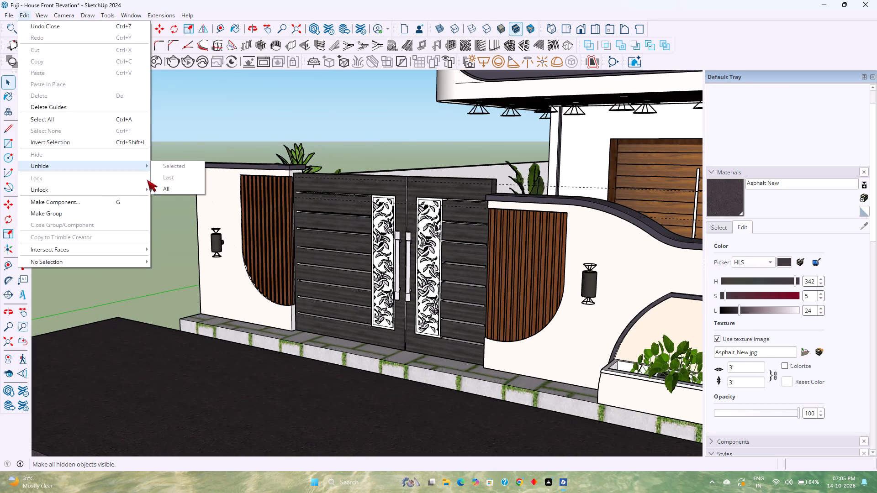
click(80, 111)
Examine the gate panels and the whole house in the standard Front view and from slightly above with the full model framed.
middle_drag(110, 205, 125, 197)
middle_click(125, 197)
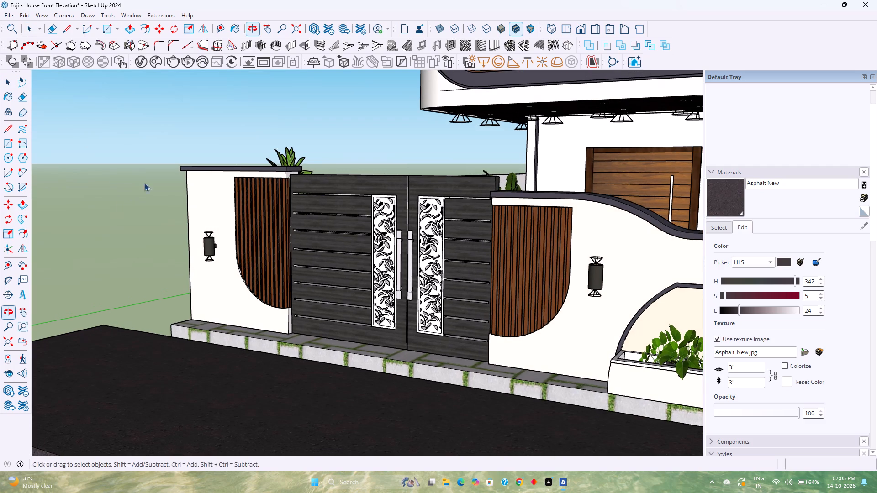
click(585, 30)
scroll(384, 225, down, 5)
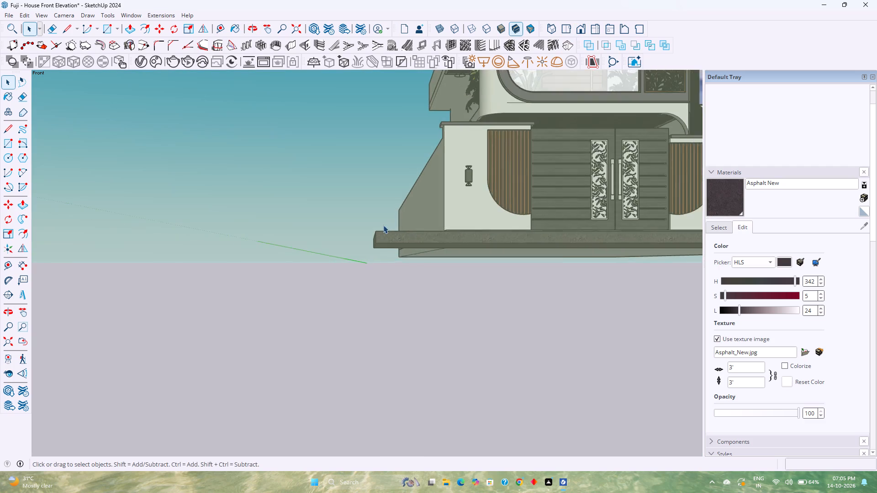
scroll(383, 225, down, 5)
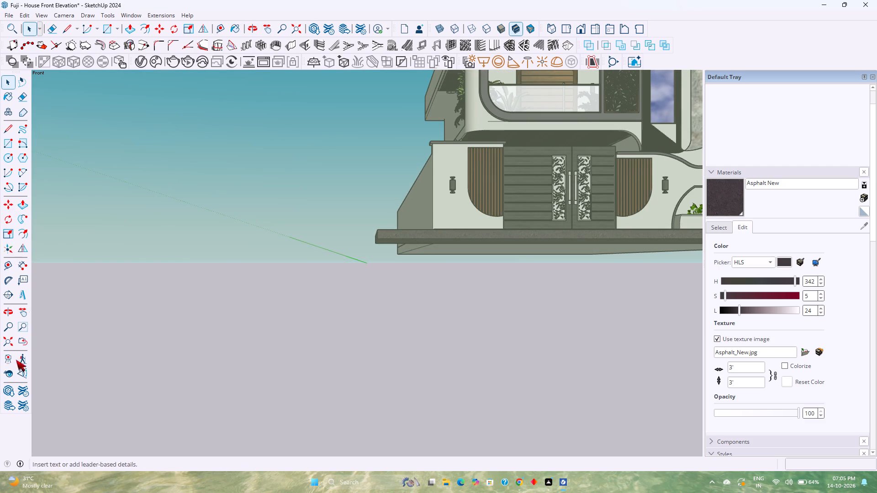
click(11, 344)
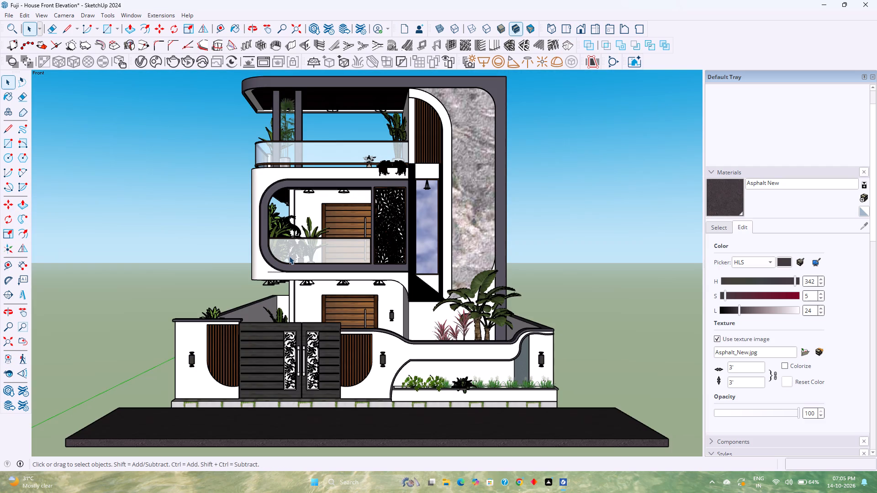
scroll(382, 220, up, 2)
middle_drag(386, 256, 381, 304)
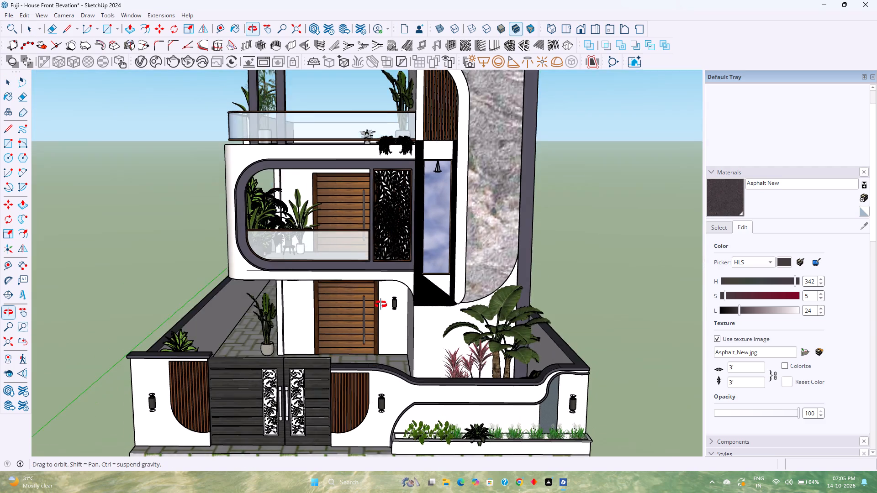
middle_drag(381, 304, 380, 305)
middle_click(379, 305)
scroll(321, 148, down, 5)
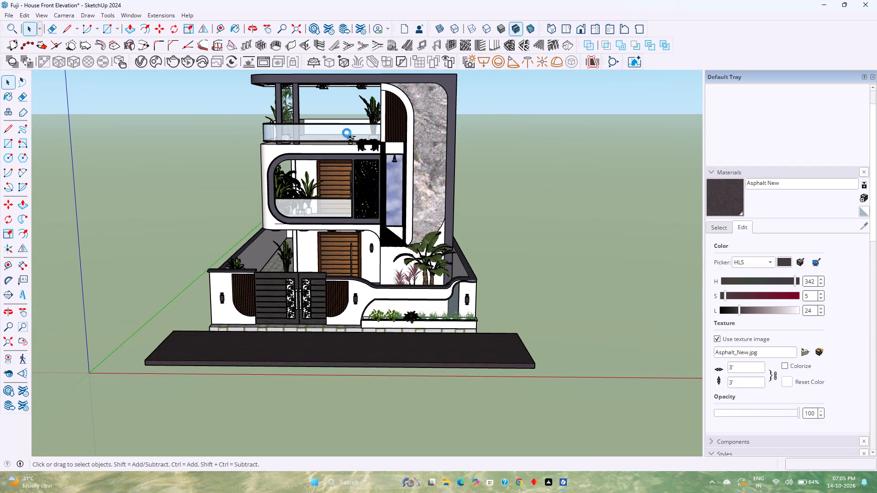
Save the house front elevation model.
scroll(347, 133, up, 2)
double_click(291, 179)
key(ctrl+s)
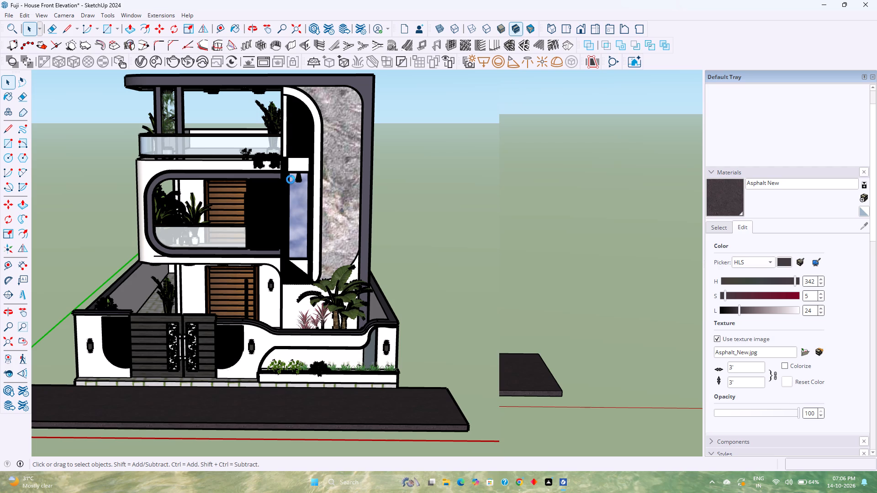
key(Escape)
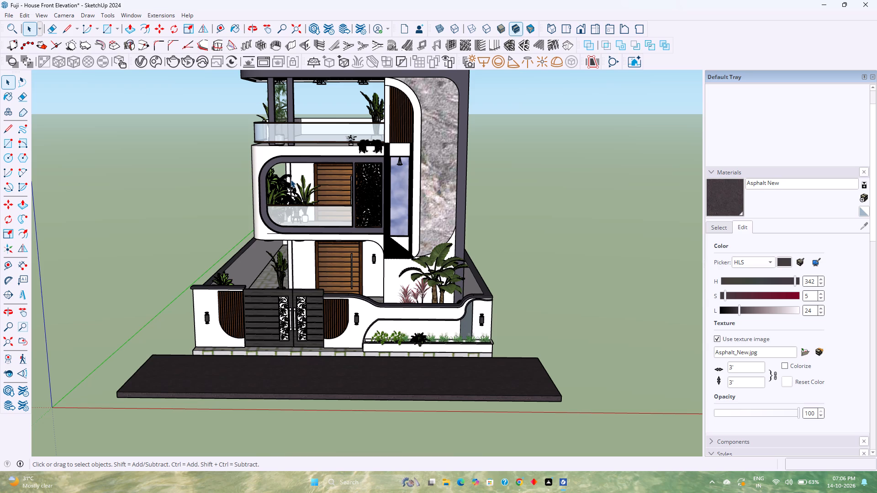
Examine the entrance gate and the slat panels on both sides of it up close from several angles.
scroll(292, 339, up, 4)
scroll(297, 297, up, 8)
scroll(300, 302, down, 1)
scroll(302, 304, up, 2)
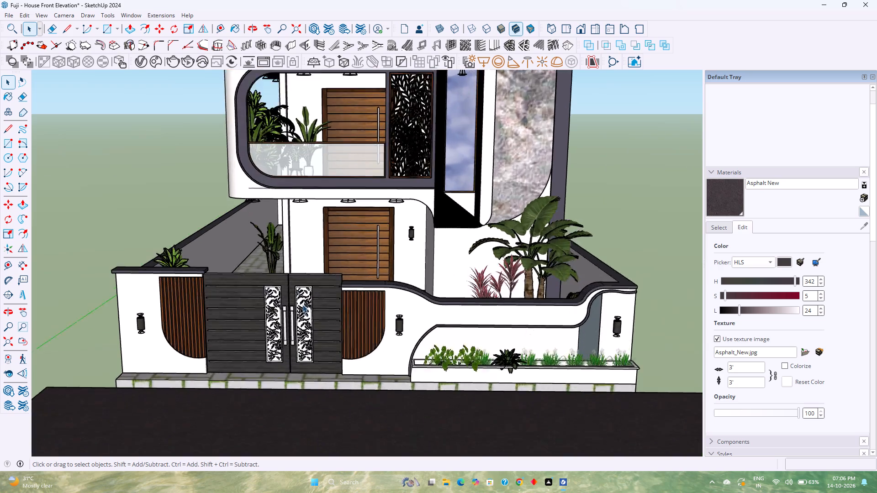
scroll(302, 304, up, 8)
scroll(364, 292, down, 1)
middle_drag(364, 291, 317, 246)
middle_click(317, 246)
scroll(250, 261, up, 4)
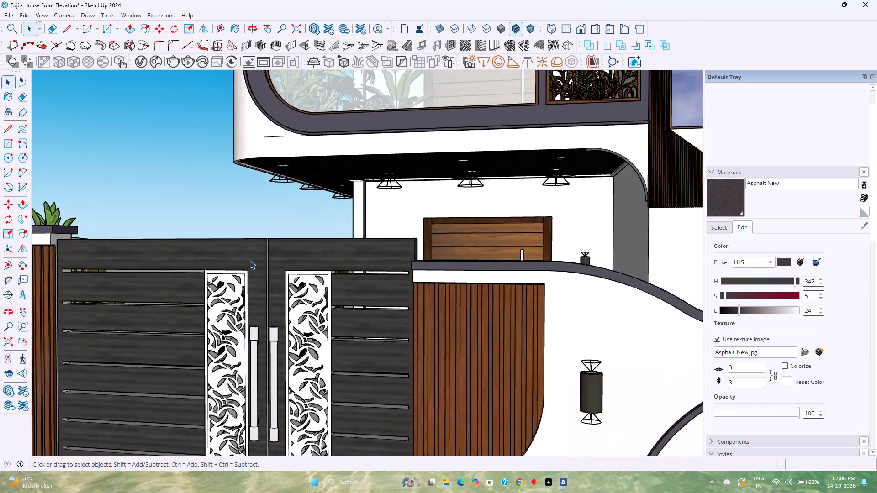
middle_drag(399, 276, 560, 307)
scroll(396, 272, down, 5)
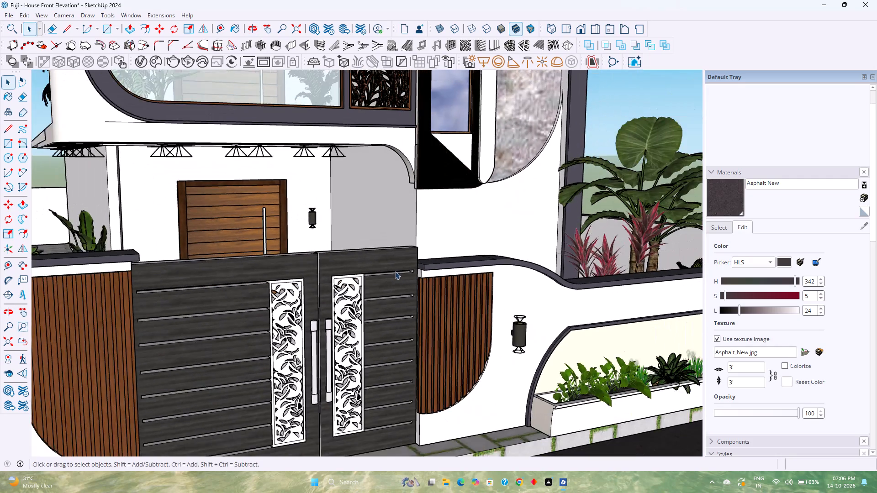
scroll(395, 271, down, 3)
middle_drag(392, 272, 229, 266)
middle_click(229, 266)
scroll(229, 266, up, 1)
scroll(229, 266, down, 9)
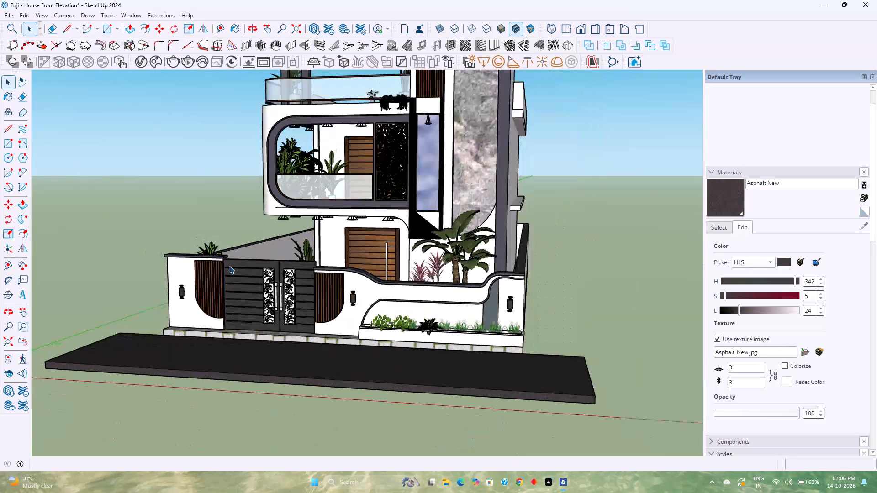
Examine the whole front elevation, including the balconies, facade and boundary wall, from near and far.
scroll(229, 266, down, 8)
scroll(320, 212, up, 3)
middle_drag(300, 225, 318, 219)
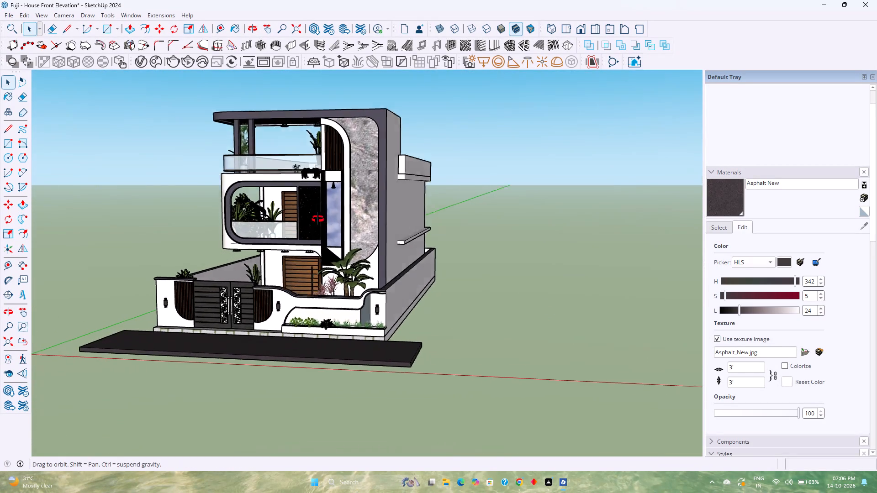
middle_drag(318, 219, 357, 218)
middle_click(357, 218)
middle_click(357, 218)
scroll(370, 253, up, 2)
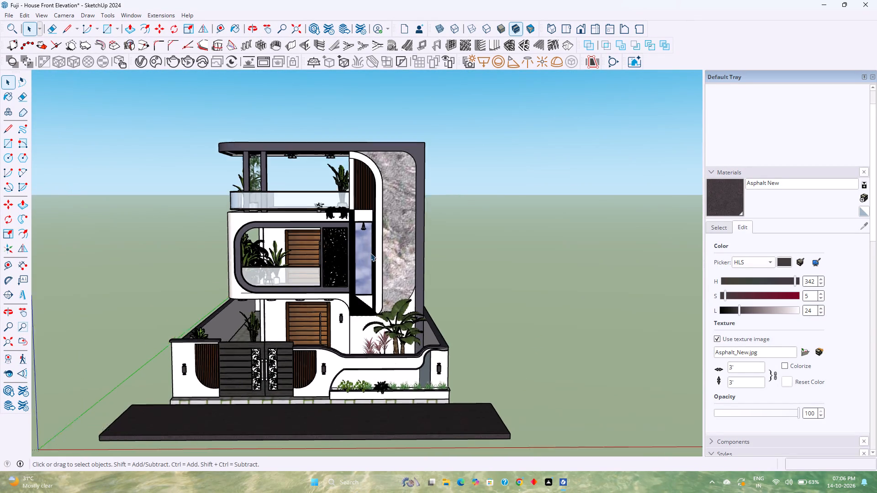
scroll(370, 253, up, 2)
middle_drag(370, 252, 403, 219)
middle_click(403, 219)
middle_drag(390, 229, 386, 234)
middle_drag(381, 241, 367, 256)
middle_click(366, 256)
middle_drag(366, 257, 338, 318)
middle_click(338, 318)
scroll(338, 318, up, 1)
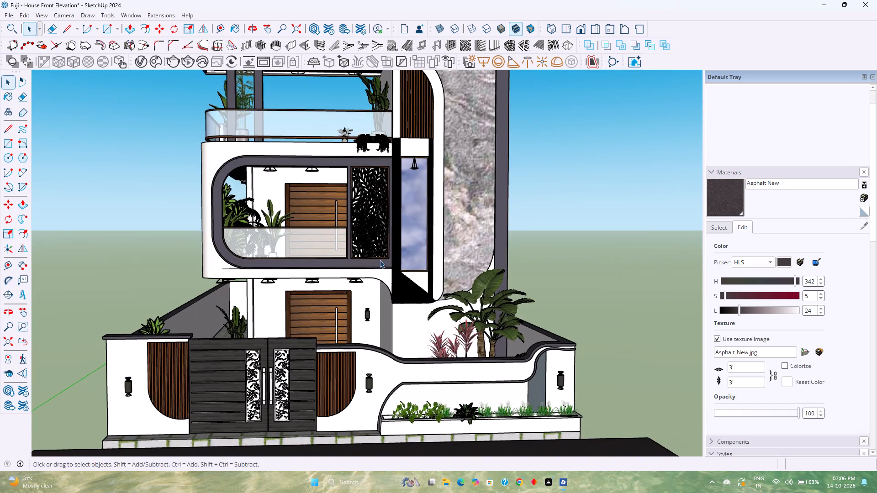
scroll(380, 259, down, 5)
scroll(380, 259, up, 1)
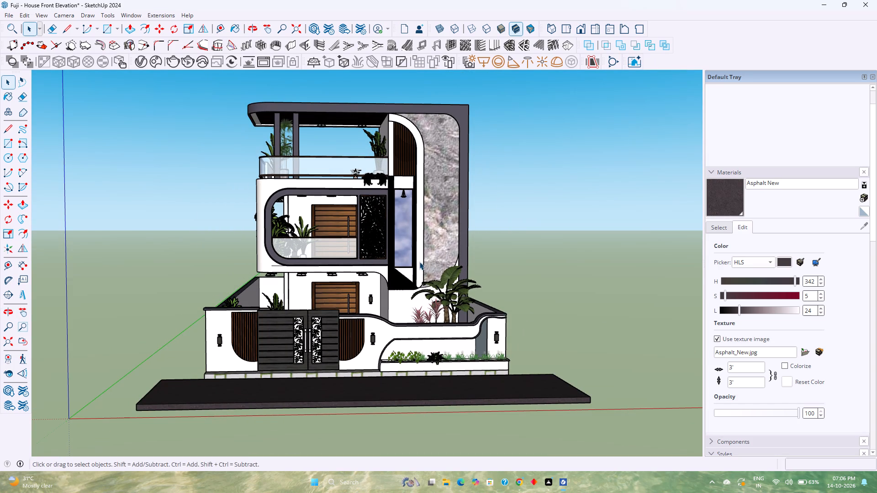
Examine the house's side wall, rear parapet and roof slab from above.
middle_drag(504, 251, 386, 279)
middle_drag(396, 210, 392, 211)
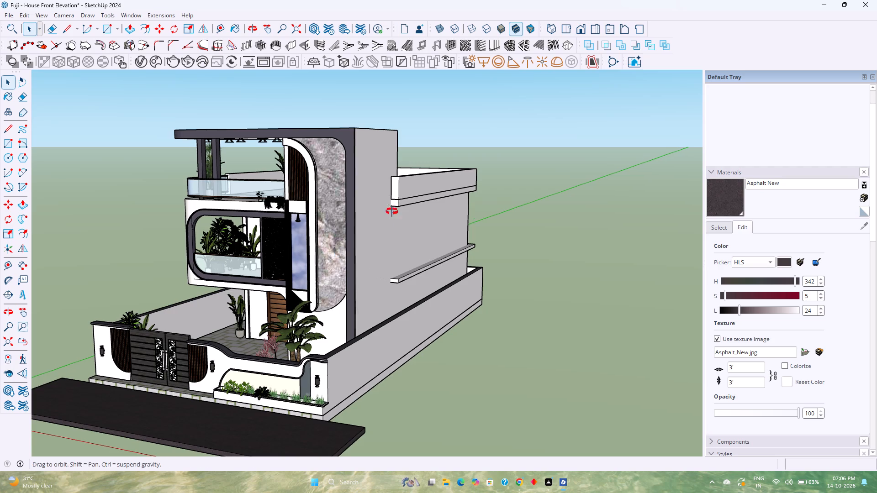
middle_drag(392, 211, 303, 272)
middle_click(303, 272)
scroll(139, 255, up, 3)
scroll(210, 242, up, 7)
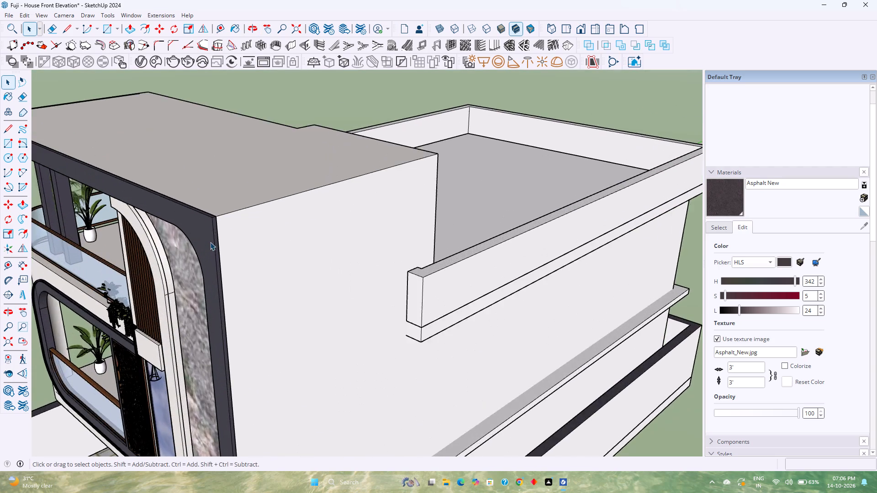
scroll(210, 242, up, 3)
middle_drag(134, 264, 349, 214)
middle_click(351, 213)
scroll(353, 213, down, 9)
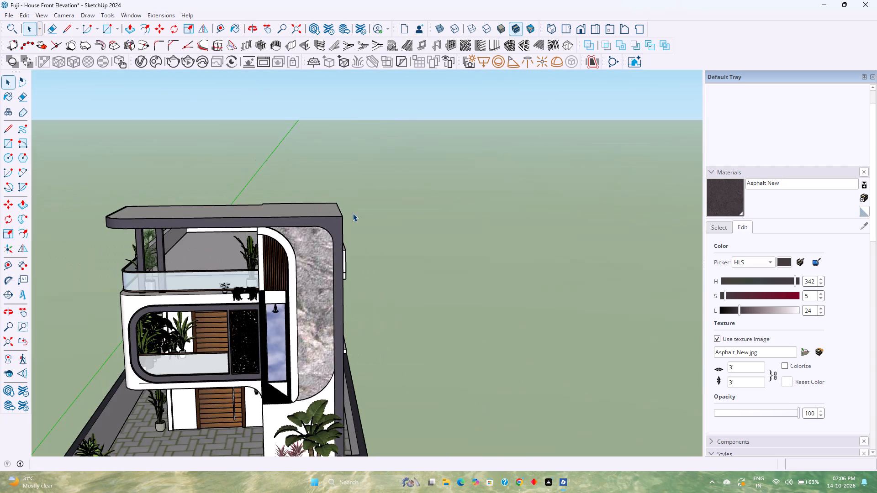
middle_drag(341, 210, 200, 326)
middle_click(199, 325)
Push/Pull the rear edge face of the top roof slab outward by 1' 3" inside its group.
middle_drag(152, 286, 493, 247)
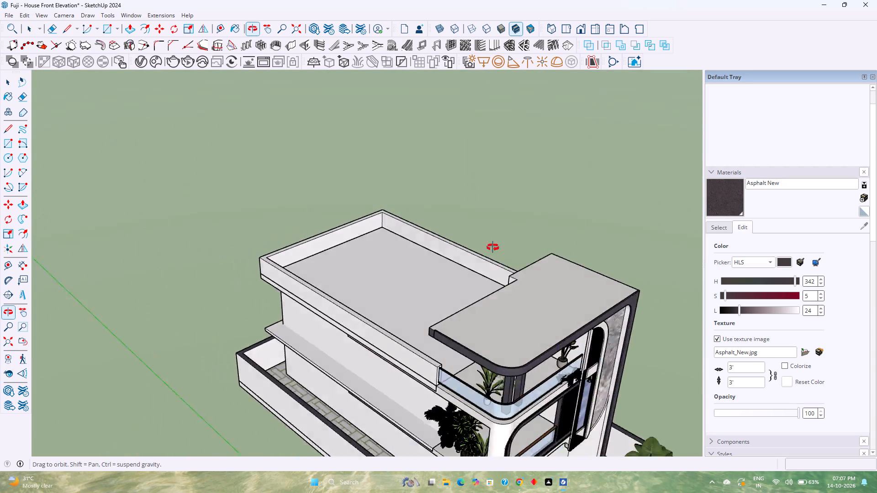
middle_drag(493, 247, 586, 245)
middle_click(586, 245)
shift+middle_drag(531, 243, 449, 243)
middle_drag(470, 247, 592, 225)
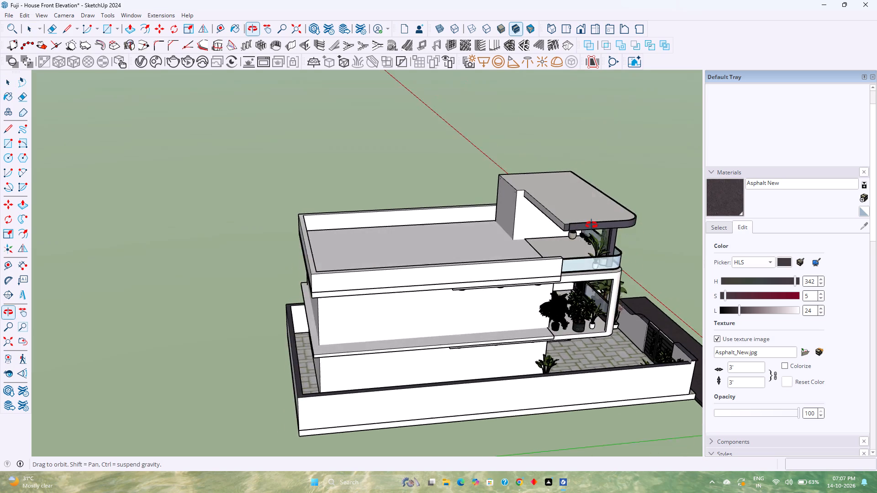
middle_drag(592, 225, 598, 222)
scroll(563, 223, up, 3)
click(558, 217)
double_click(558, 217)
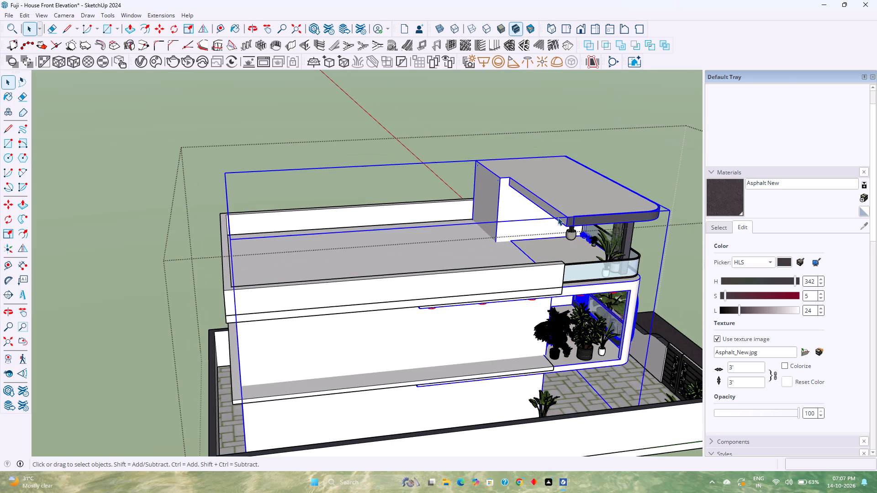
double_click(558, 216)
click(559, 215)
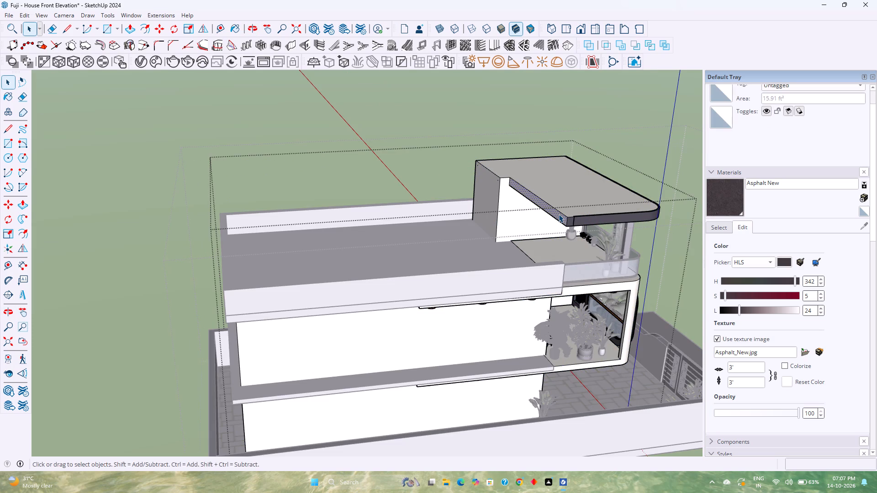
key(p)
click(559, 214)
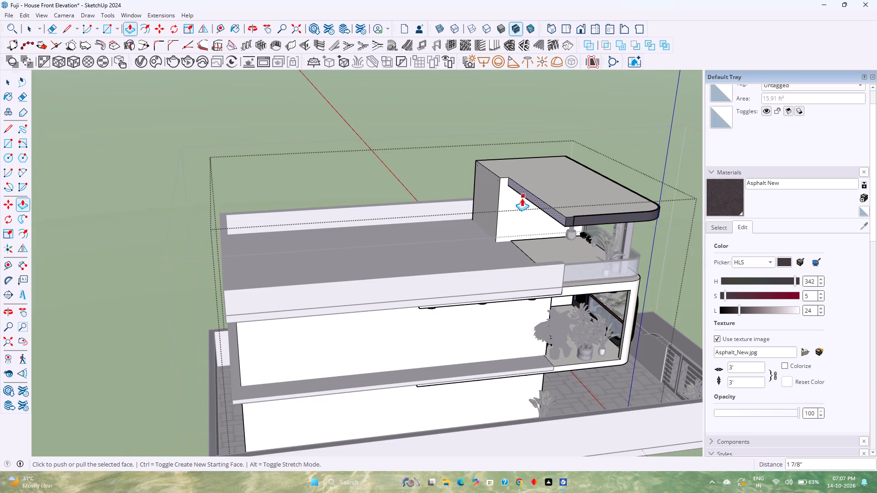
key(ctrl+z)
click(531, 199)
click(504, 198)
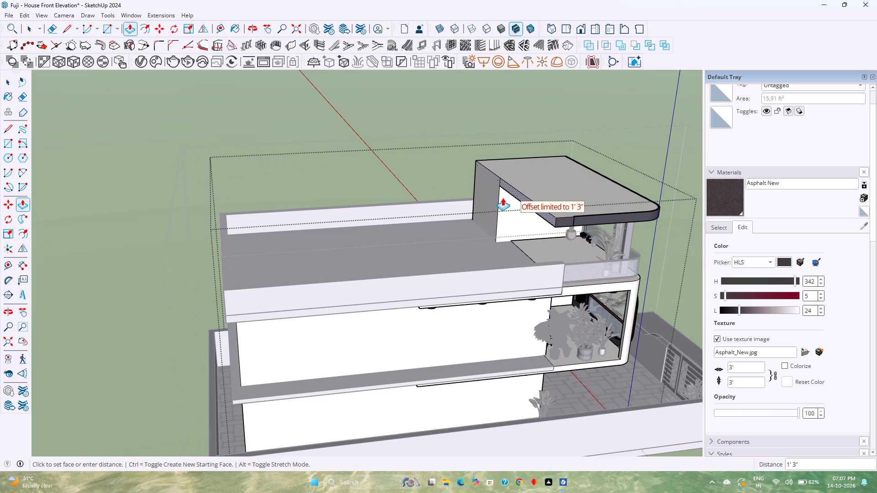
key(space)
Inspect the roof slab's junction with the wall with back edges shown, and review the house from the front with them hidden.
scroll(458, 187, up, 5)
scroll(495, 189, up, 1)
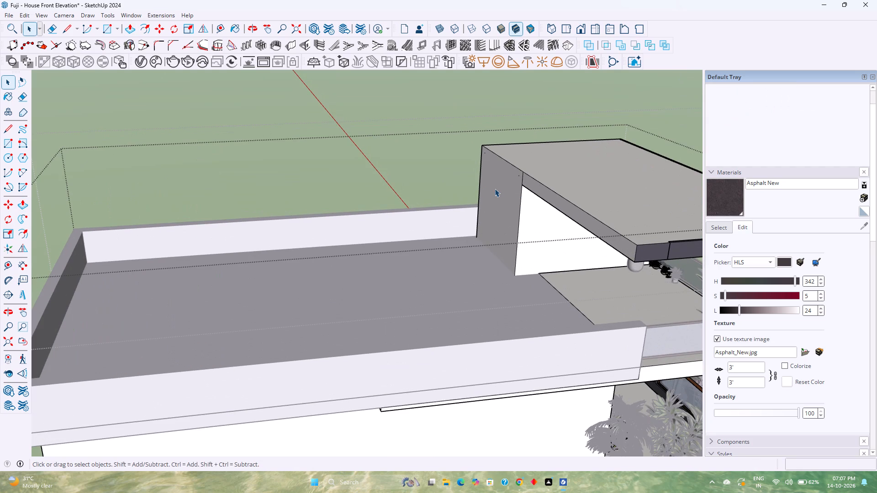
key(k)
scroll(508, 177, up, 7)
middle_drag(544, 184, 632, 204)
middle_drag(638, 204, 585, 199)
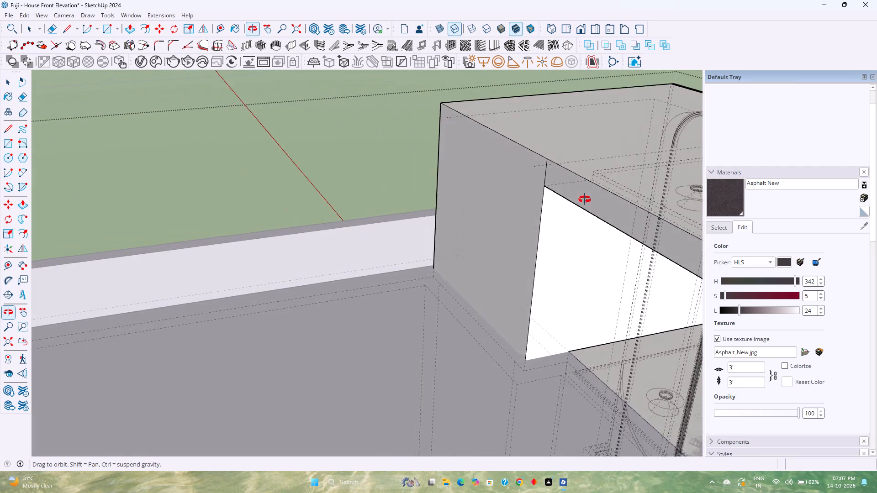
middle_drag(585, 199, 528, 201)
key(Escape)
scroll(517, 197, down, 7)
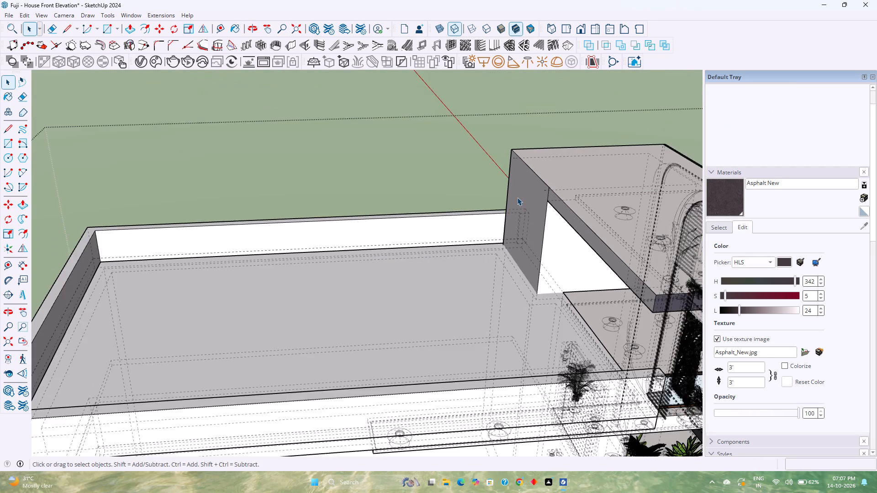
scroll(517, 197, down, 3)
key(Escape)
scroll(529, 191, down, 5)
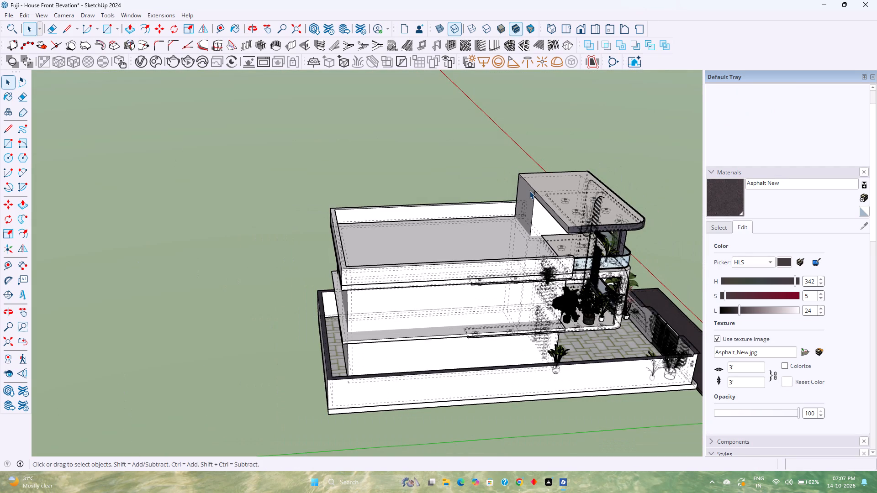
key(k)
middle_drag(529, 192, 322, 202)
text(kk)
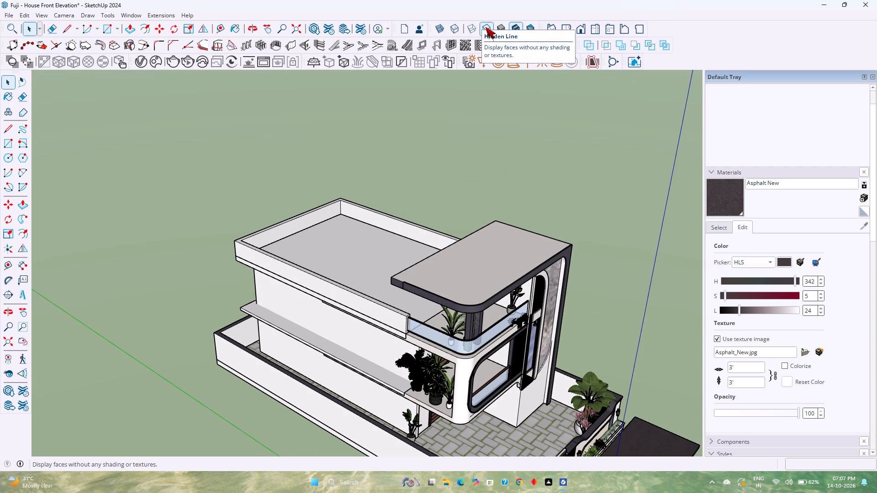
middle_drag(519, 163, 502, 158)
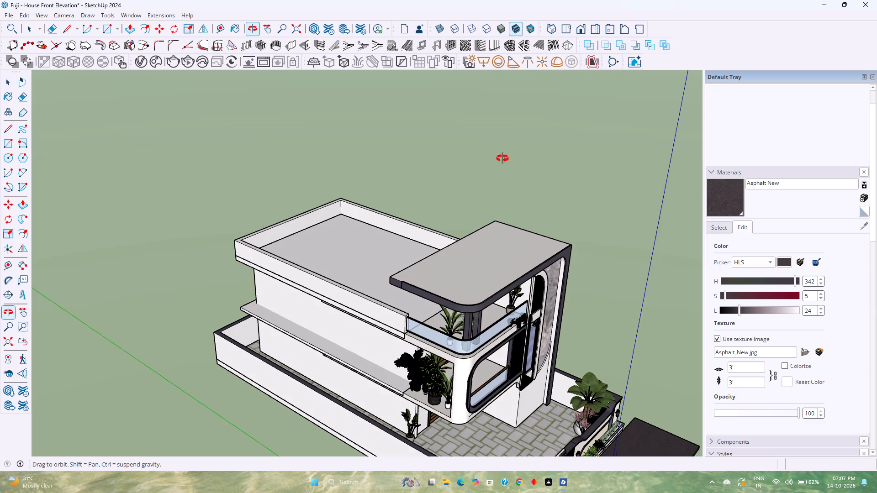
middle_drag(502, 158, 419, 121)
middle_drag(509, 250, 400, 175)
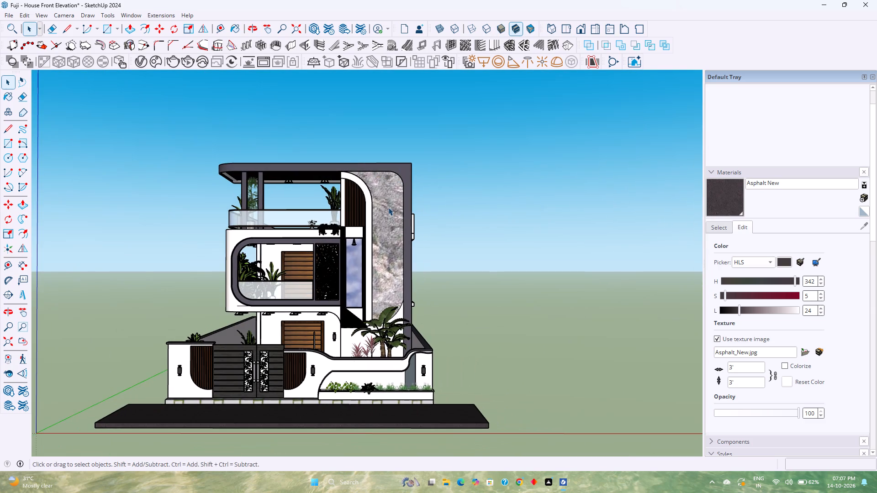
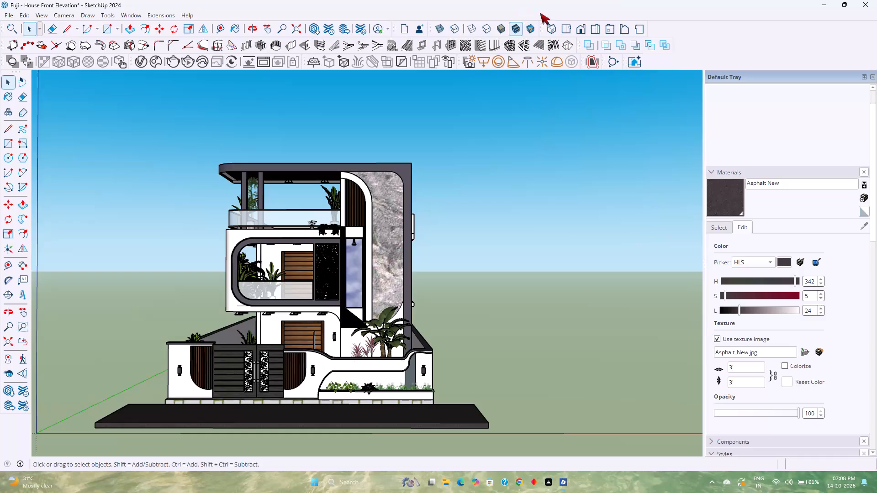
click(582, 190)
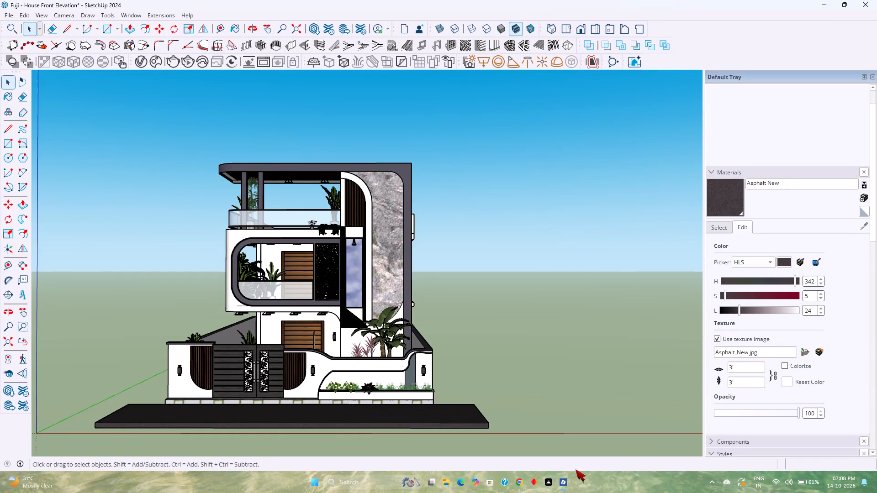
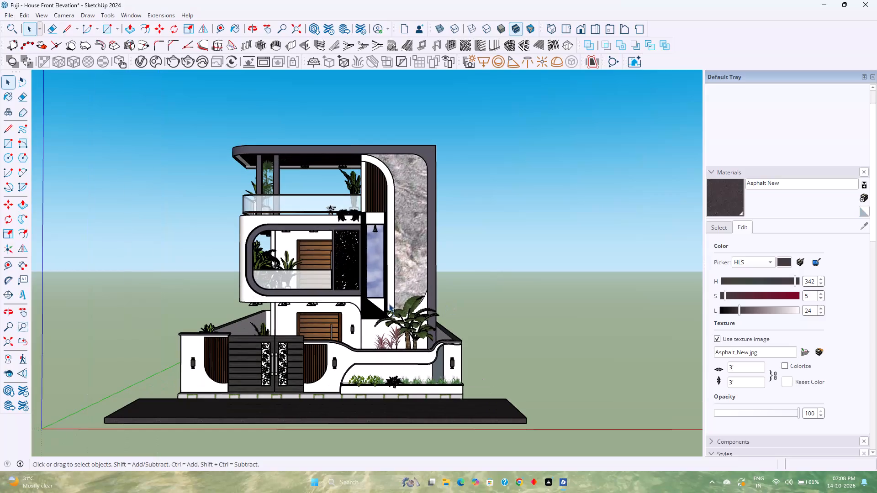
Save the house front elevation model.
shift+middle_drag(391, 278, 417, 277)
shift+middle_click(417, 277)
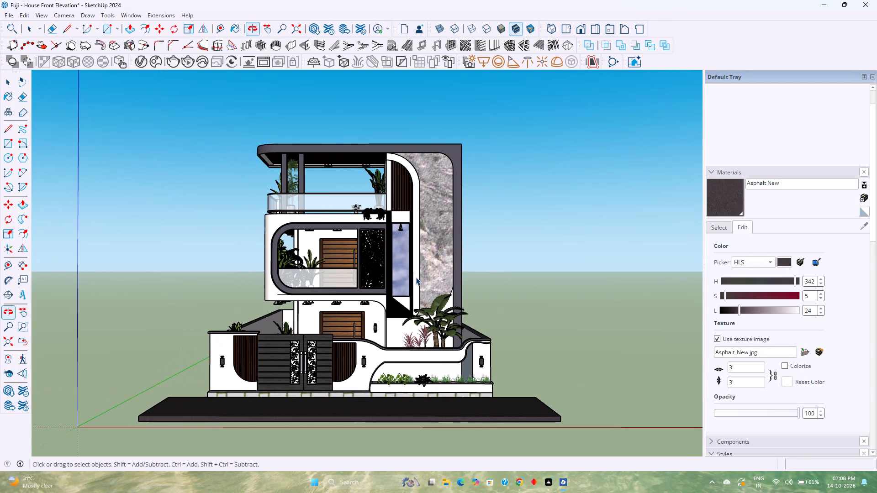
scroll(411, 277, up, 1)
shift+middle_drag(411, 277, 430, 283)
scroll(427, 281, up, 1)
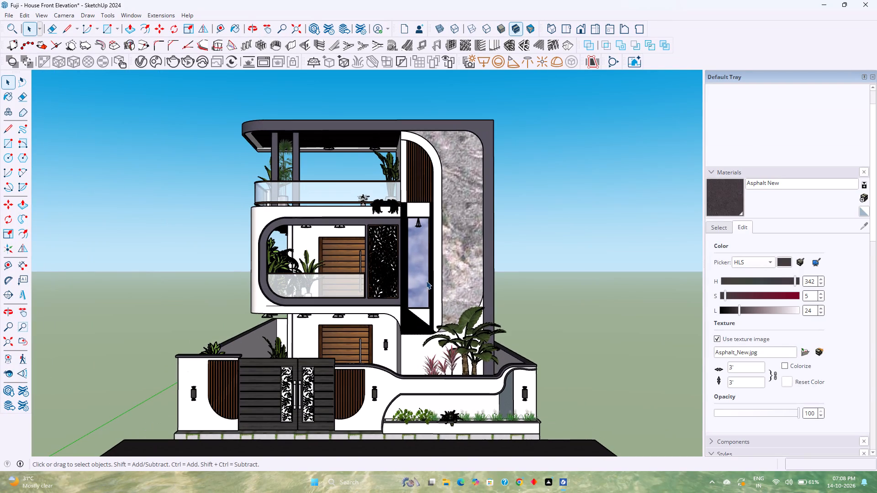
key(ctrl+s)
click(521, 188)
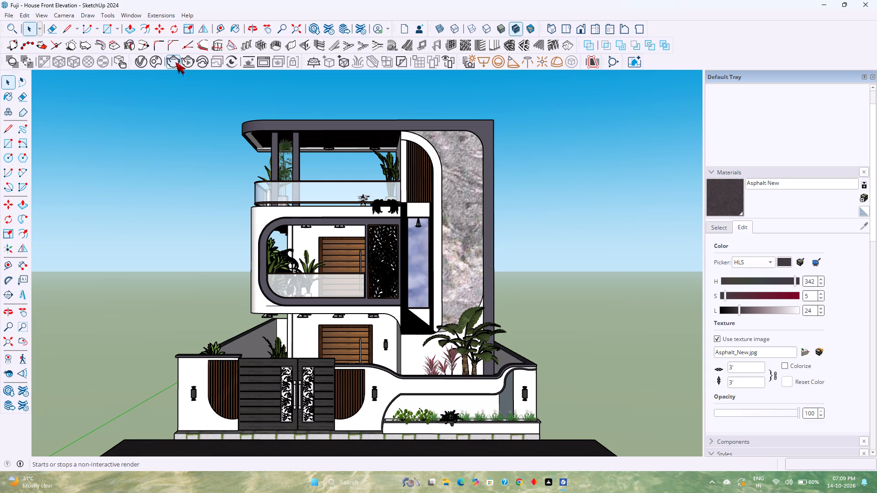
Start an interactive V-Ray render and frame the whole house from the front with the raised asphalt strip in shot.
click(188, 58)
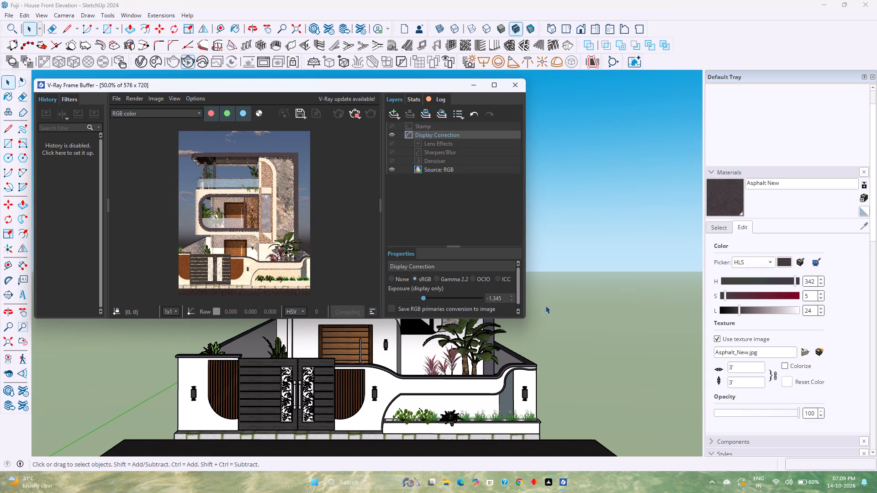
click(580, 26)
middle_drag(569, 254, 571, 242)
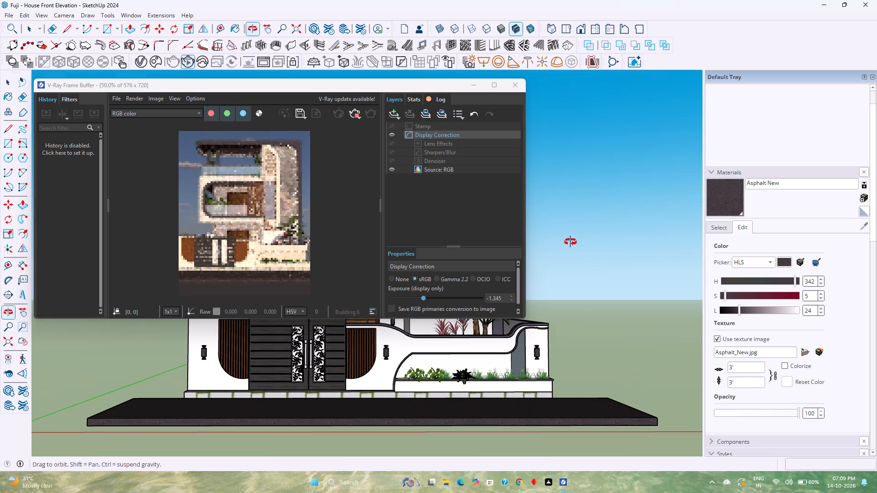
middle_drag(571, 242, 571, 246)
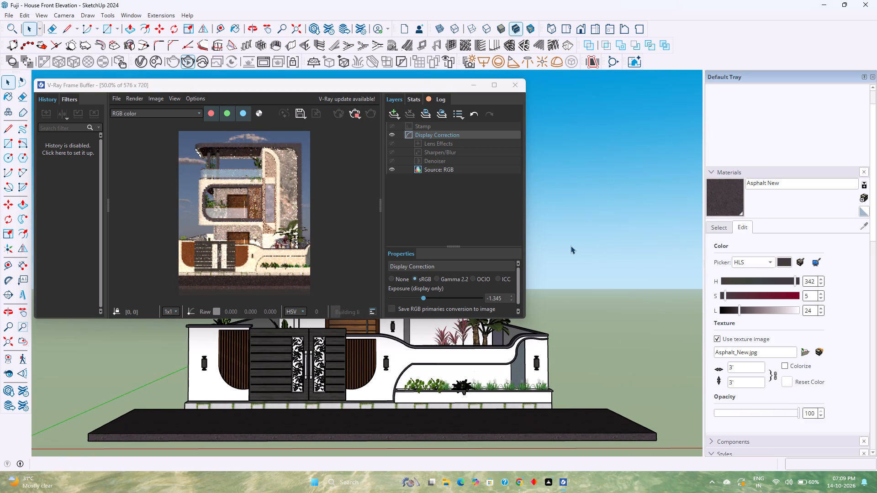
scroll(571, 246, down, 1)
shift+middle_drag(589, 252, 588, 250)
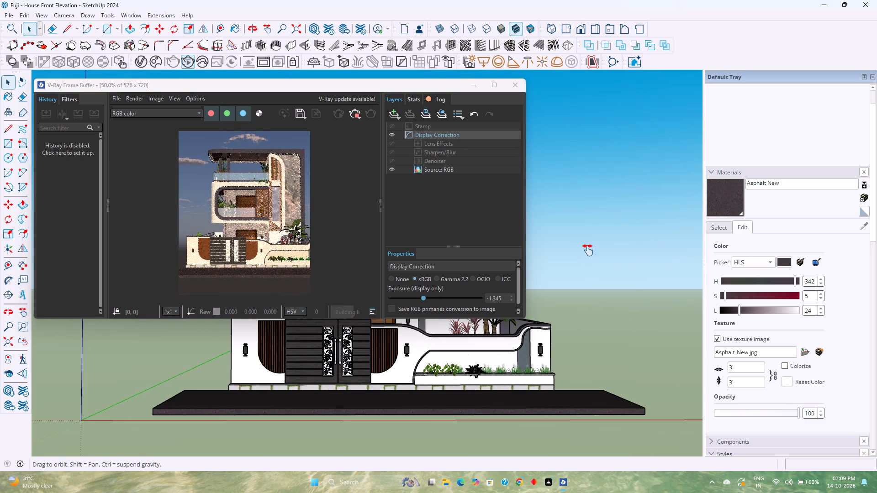
shift+middle_drag(588, 250, 570, 254)
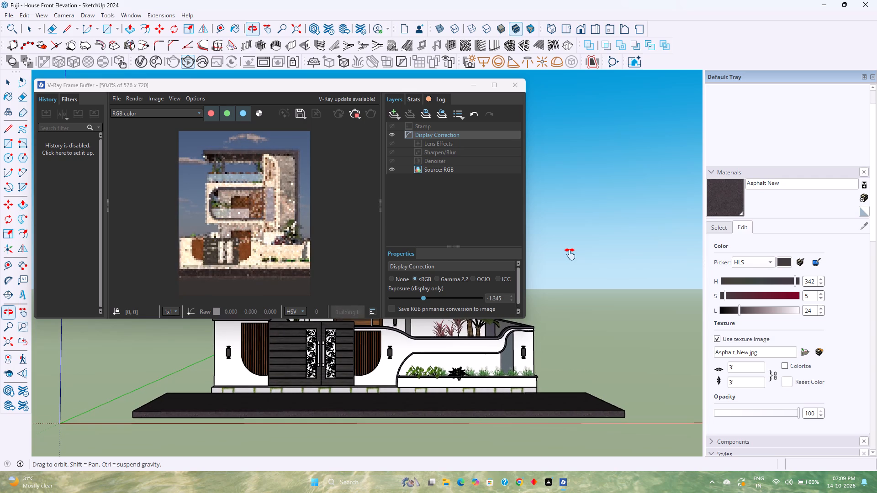
shift+middle_drag(570, 254, 568, 257)
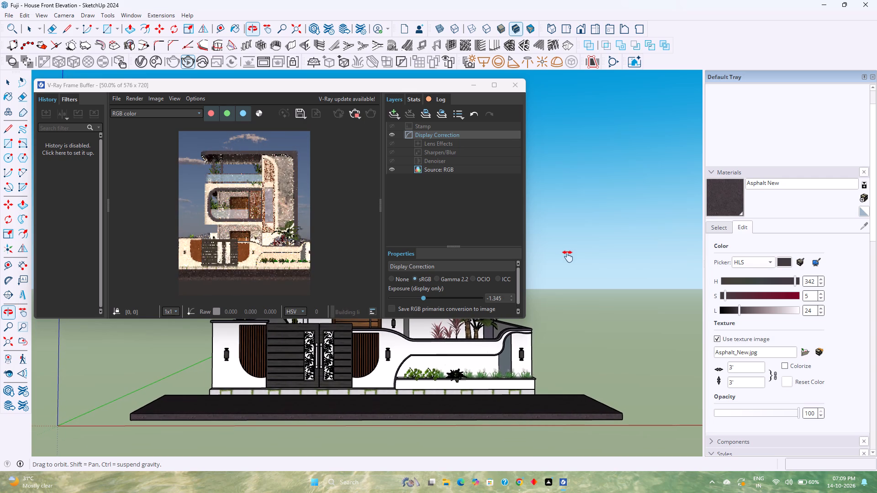
shift+middle_drag(568, 257, 568, 257)
middle_click(568, 257)
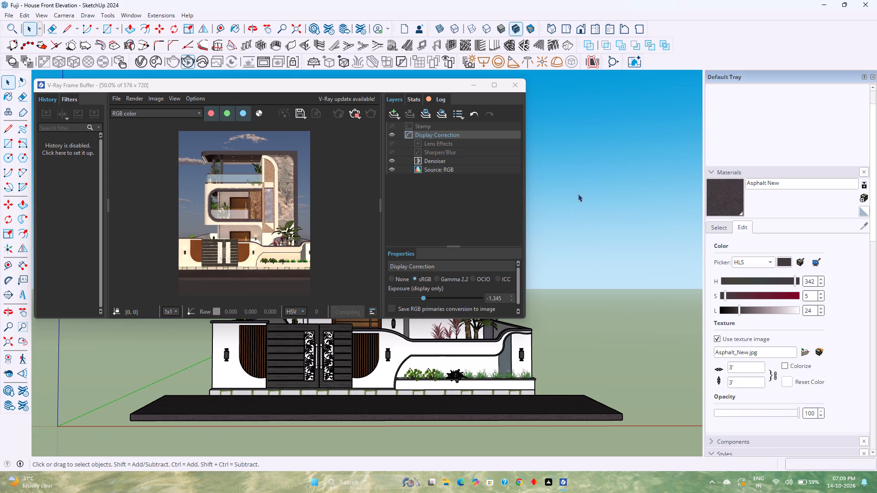
shift+middle_drag(578, 194, 580, 198)
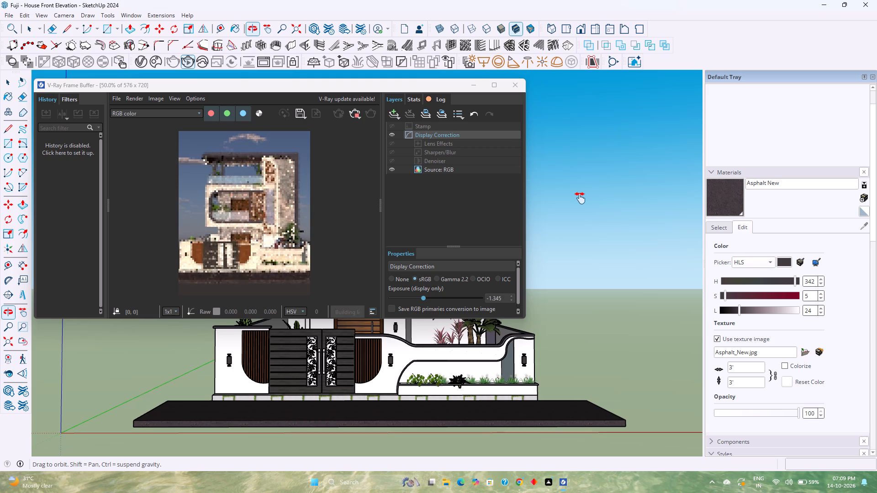
shift+middle_drag(580, 198, 575, 201)
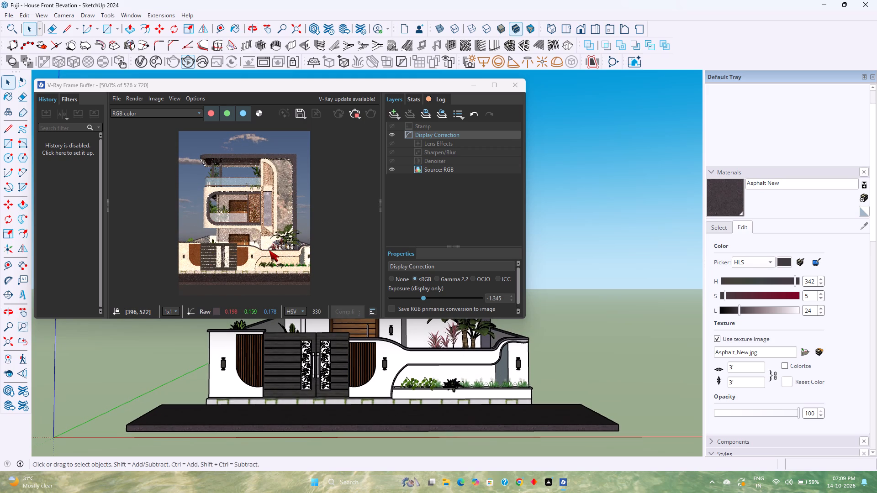
Examine the rendered facade up close and as a whole, checking the balconies, gate and boundary wall.
click(152, 57)
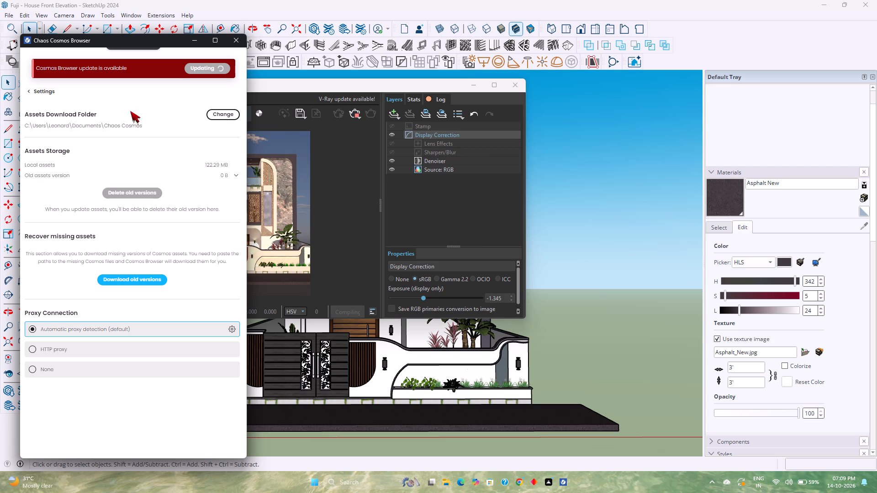
click(198, 41)
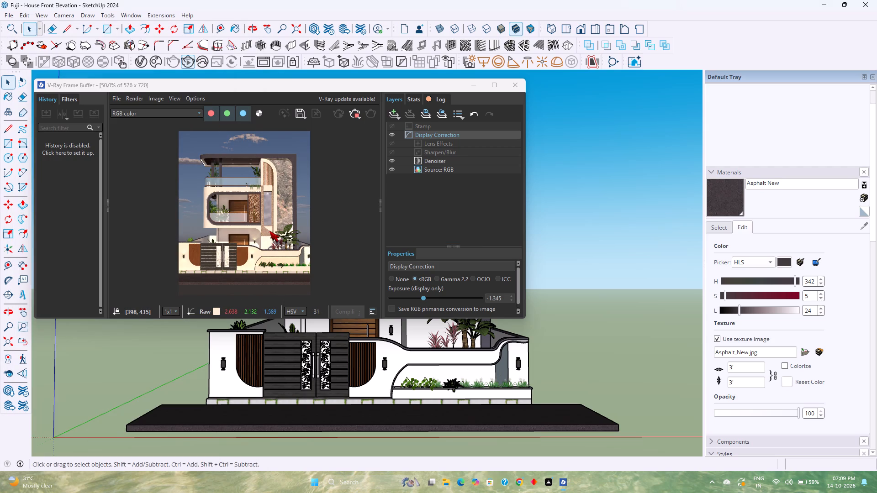
scroll(268, 230, up, 2)
scroll(268, 229, down, 1)
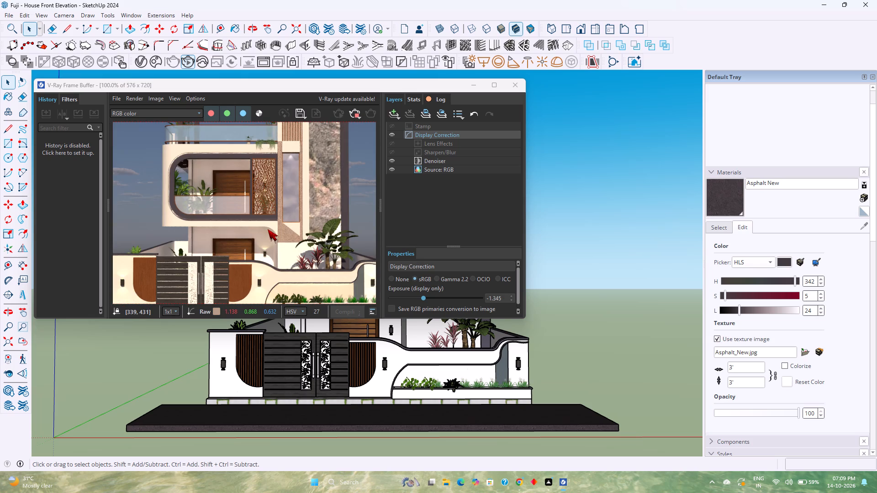
scroll(268, 229, down, 1)
scroll(268, 229, up, 1)
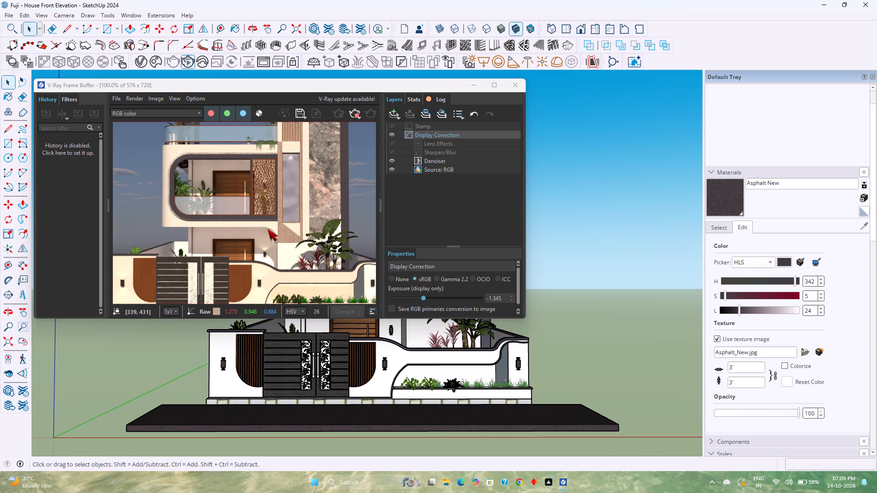
scroll(268, 229, down, 1)
scroll(268, 229, up, 1)
scroll(268, 229, down, 1)
scroll(268, 229, up, 1)
scroll(268, 229, down, 1)
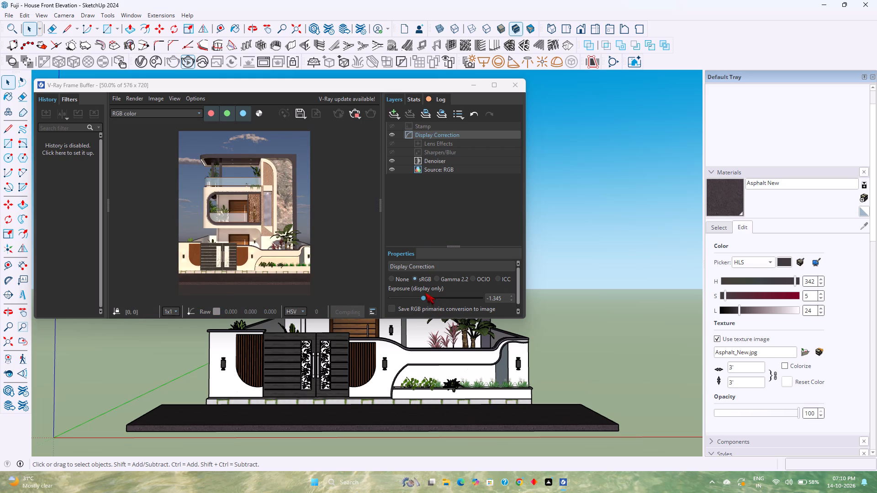
Switch the render's display correction to Gamma 2.2, set its exposure to -0.971, and minimize the frame buffer.
click(414, 299)
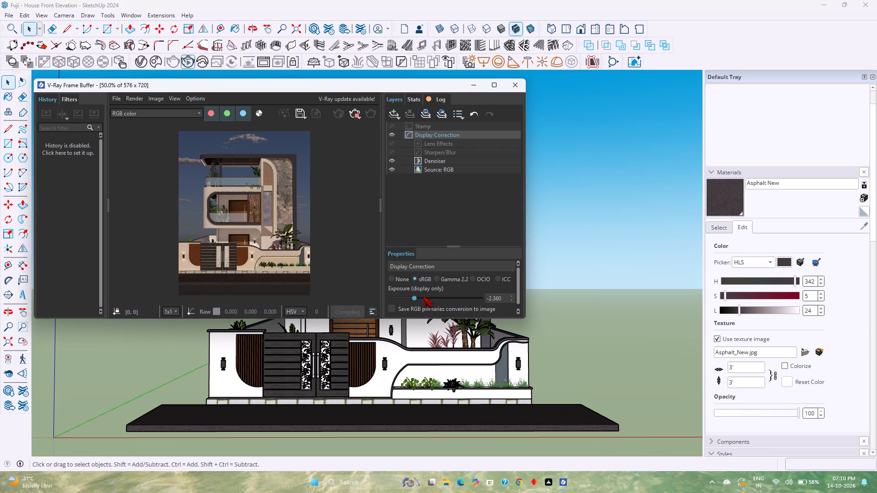
click(407, 298)
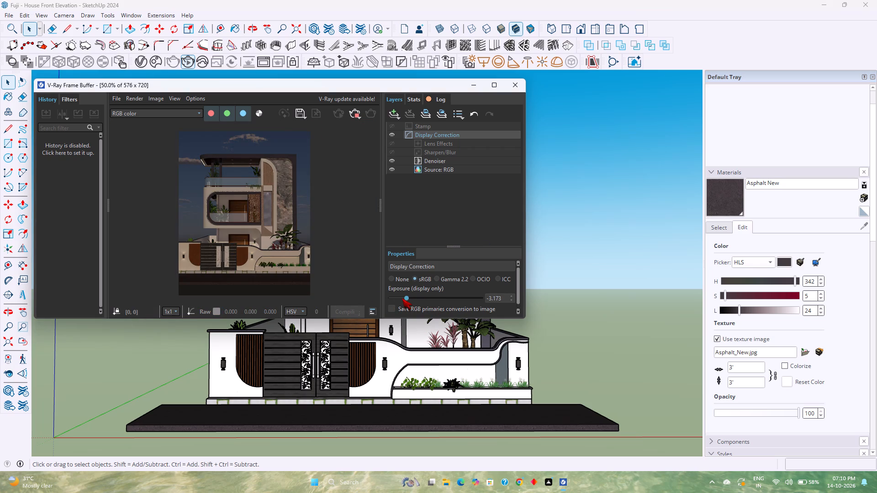
click(402, 298)
click(450, 277)
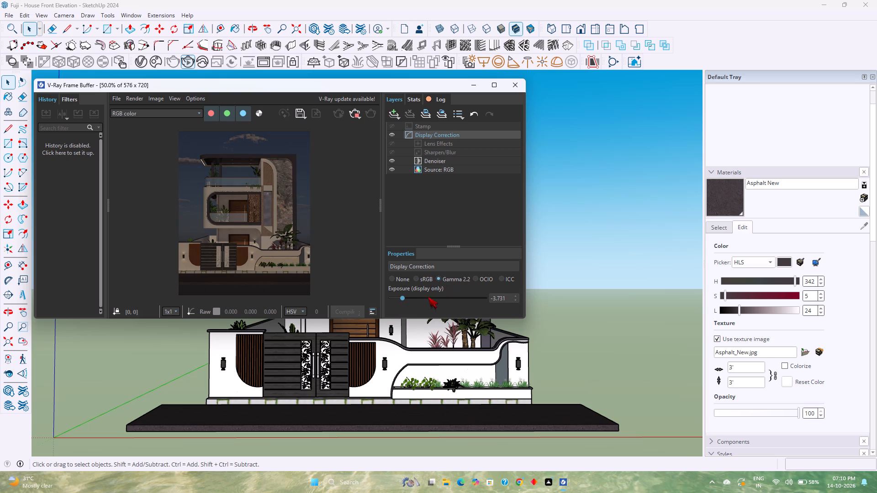
click(428, 298)
click(435, 296)
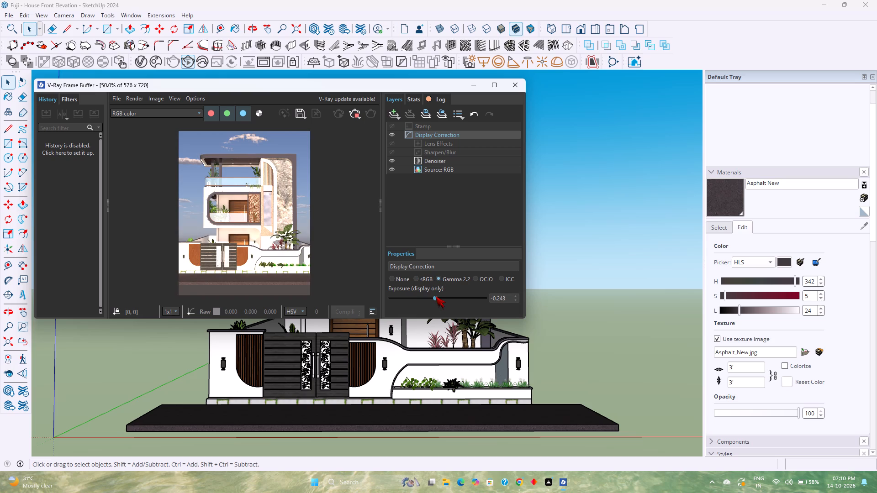
click(441, 294)
click(449, 294)
click(449, 296)
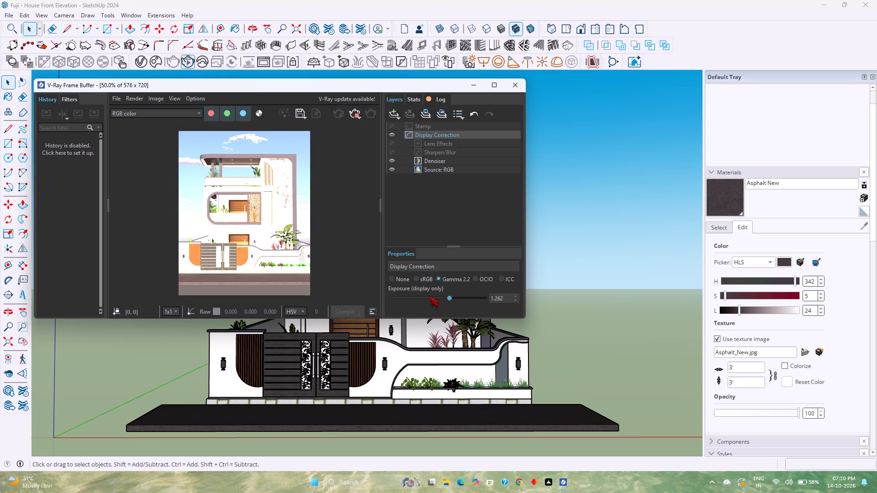
click(428, 296)
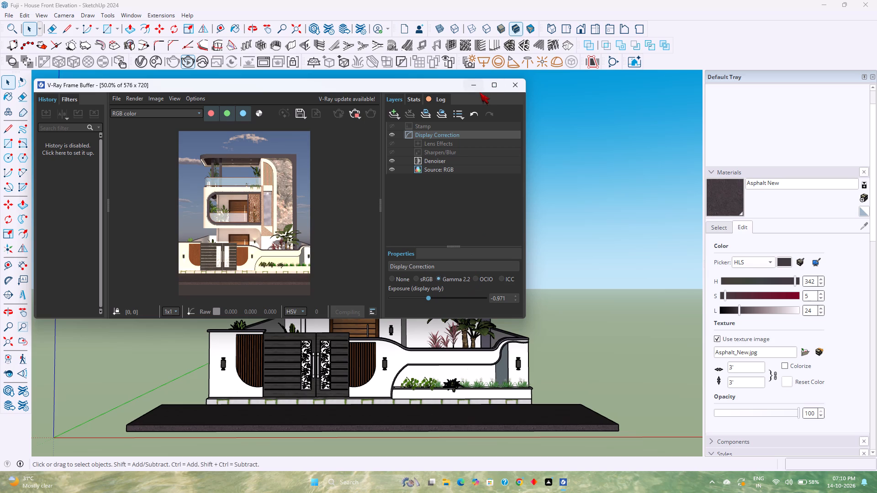
click(477, 85)
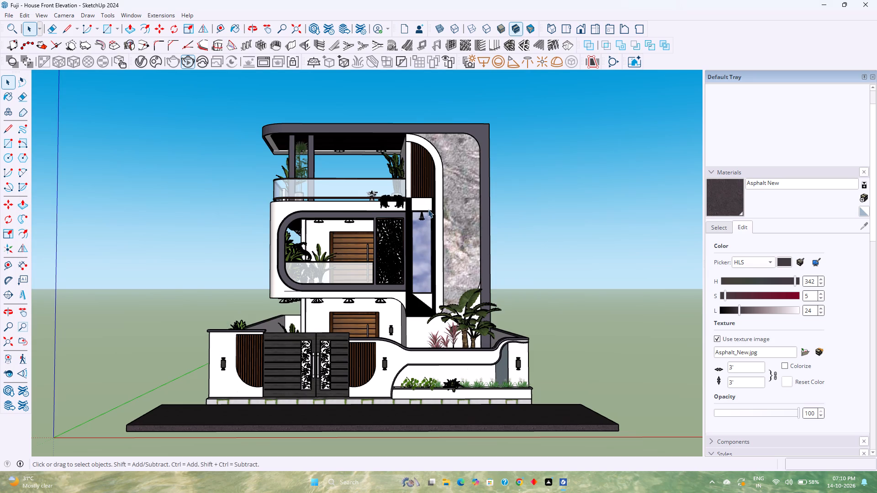
Inside the tall window's group, paint the front face of the white block above the window with Concrete Aggregate Smoke.
double_click(428, 204)
scroll(428, 204, up, 11)
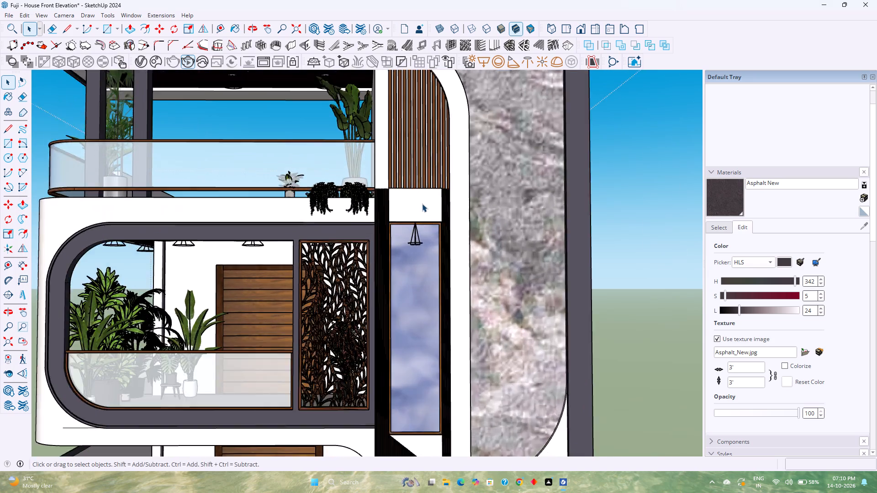
scroll(422, 204, up, 4)
middle_drag(422, 204, 526, 316)
middle_click(526, 316)
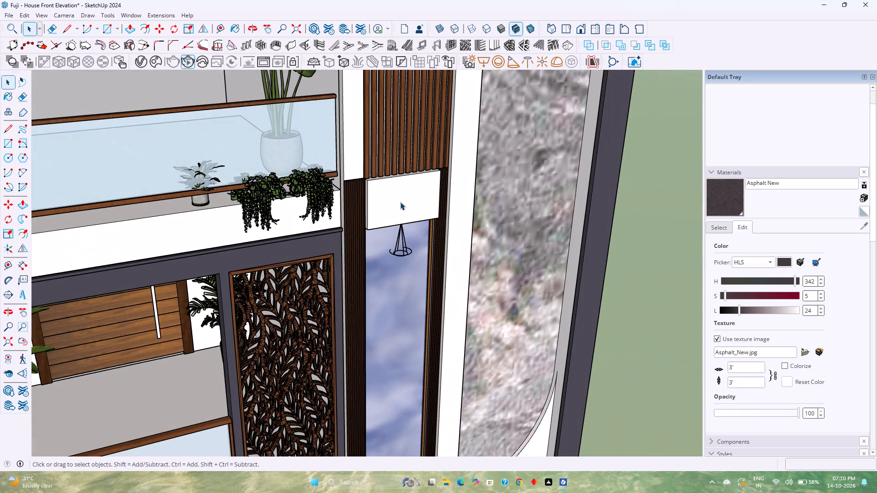
double_click(414, 201)
click(415, 201)
double_click(415, 201)
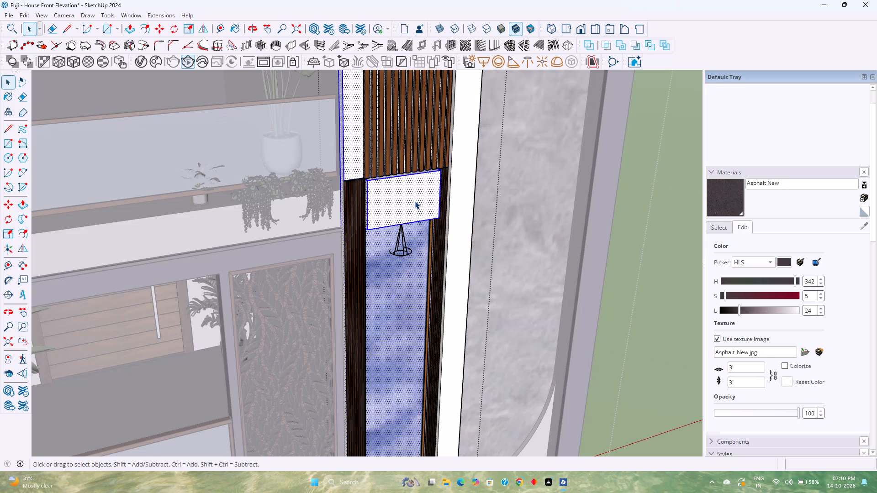
click(415, 201)
click(415, 201)
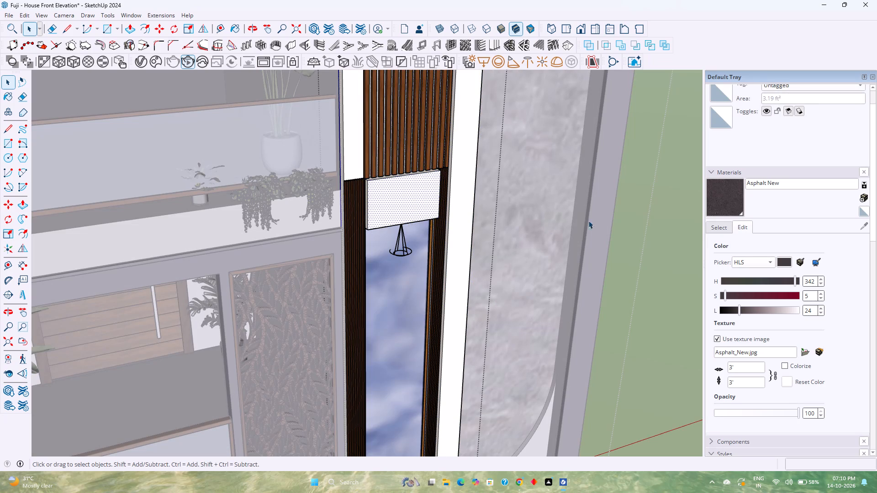
click(714, 230)
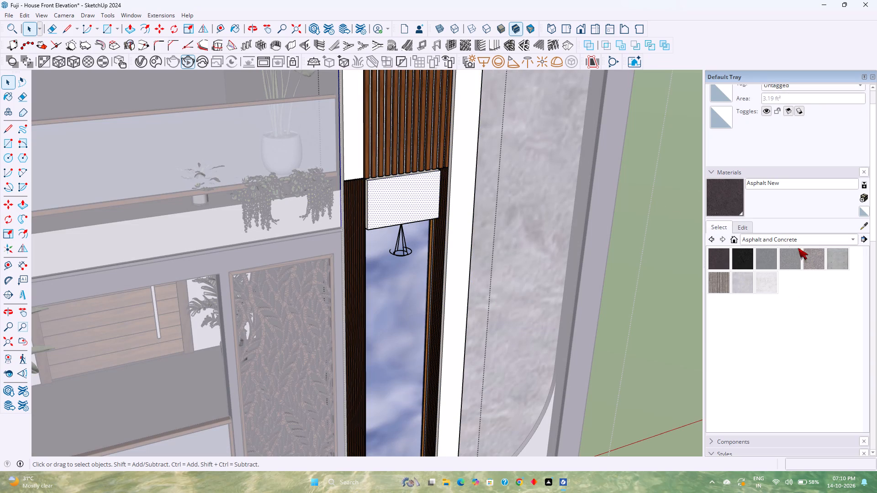
click(815, 254)
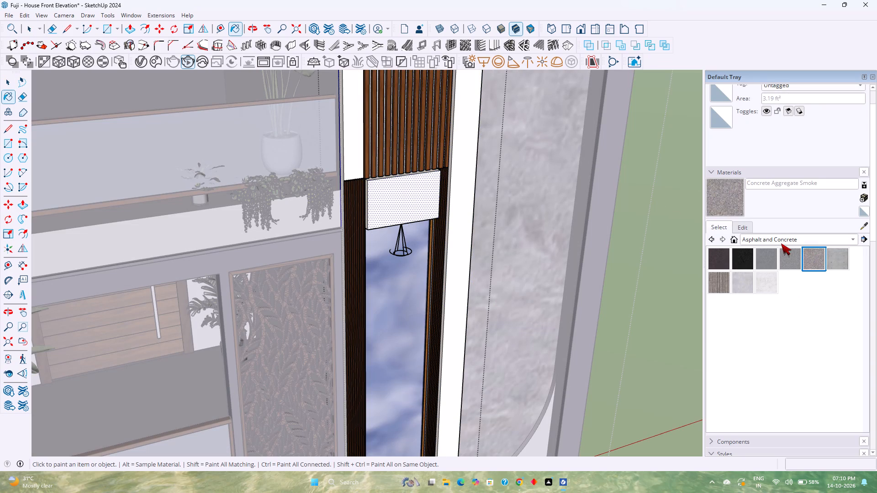
click(781, 238)
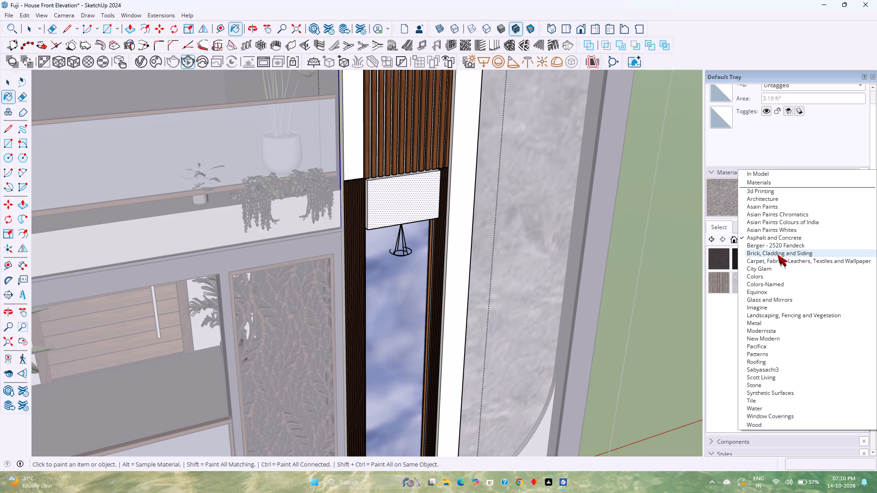
click(725, 208)
click(405, 211)
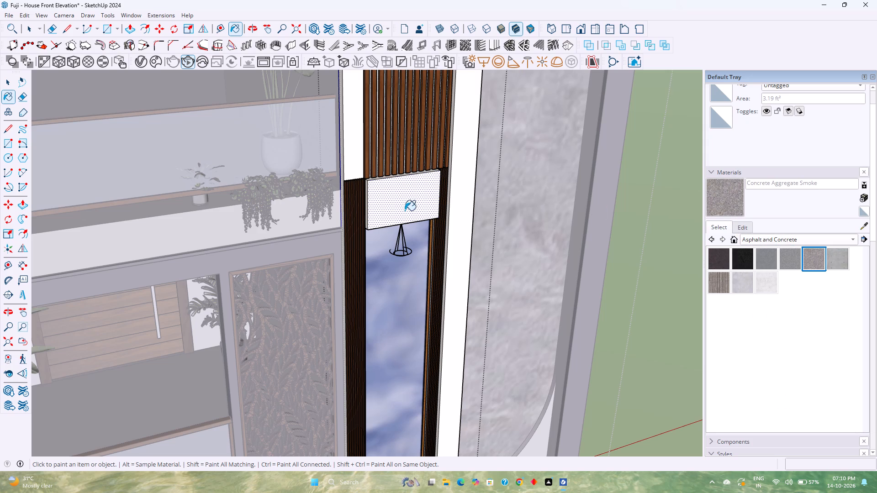
scroll(405, 204, up, 14)
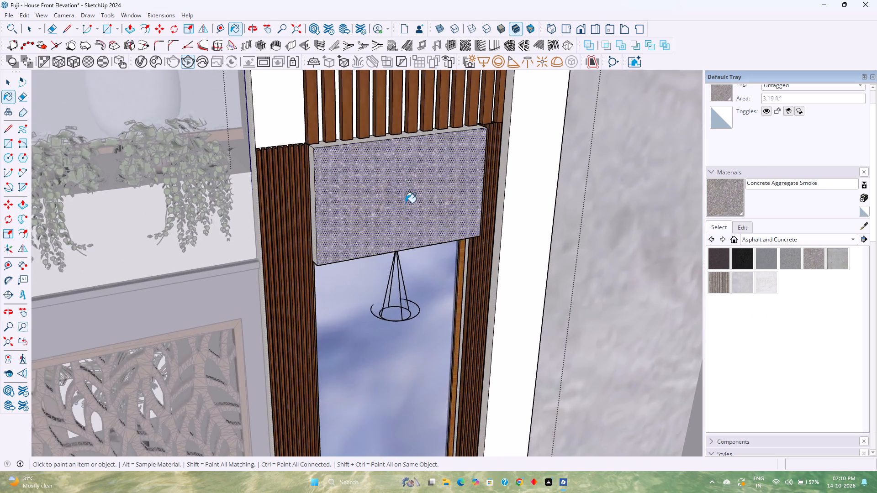
scroll(405, 203, up, 3)
Paint the front of the triangular block below the tall window and its top ledge with Concrete Aggregate Smoke.
scroll(405, 203, down, 18)
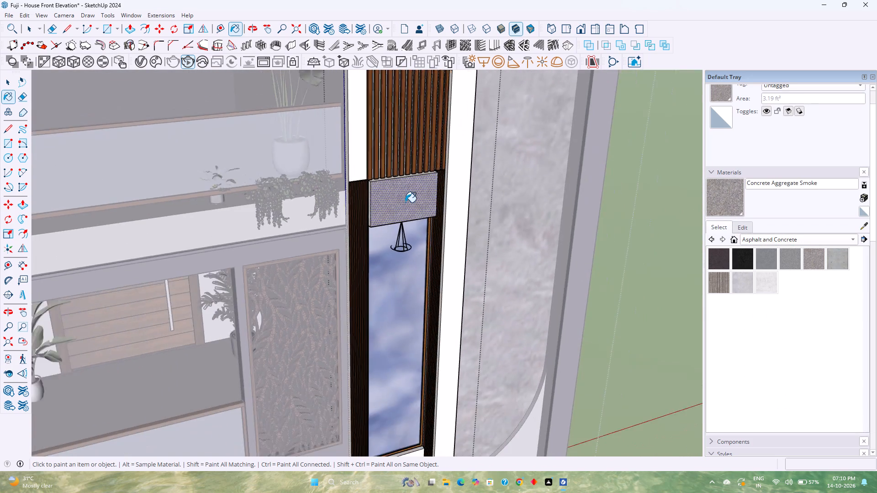
scroll(405, 202, down, 6)
scroll(421, 359, up, 8)
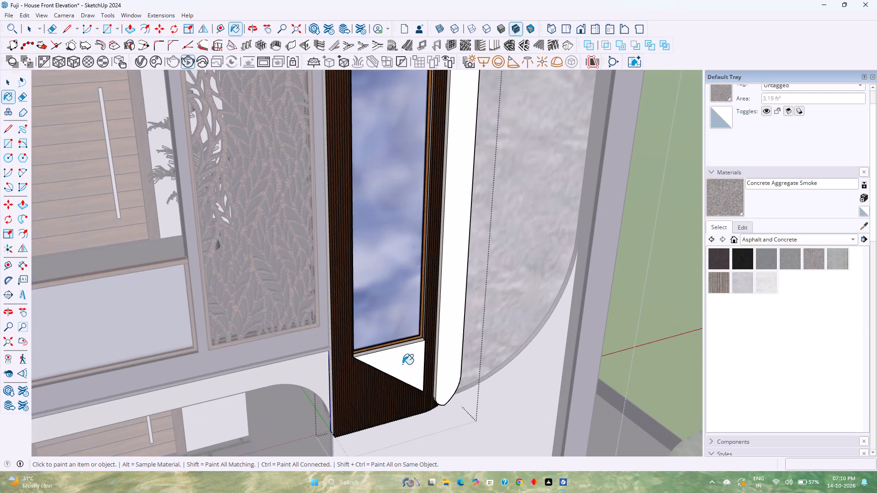
click(402, 364)
scroll(402, 359, up, 11)
middle_drag(399, 352, 520, 364)
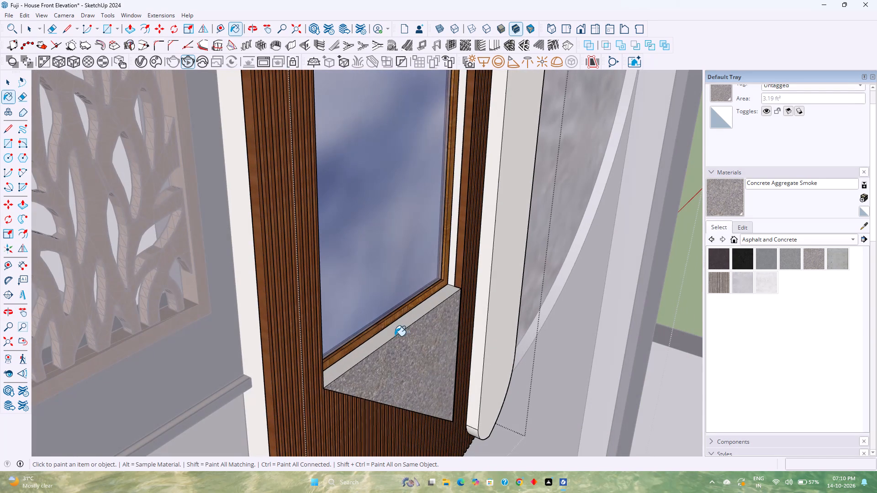
click(395, 336)
click(407, 322)
middle_drag(418, 326, 373, 325)
Paint the underside and the balcony-side face of the block above the window with Concrete Aggregate Smoke.
scroll(361, 320, down, 3)
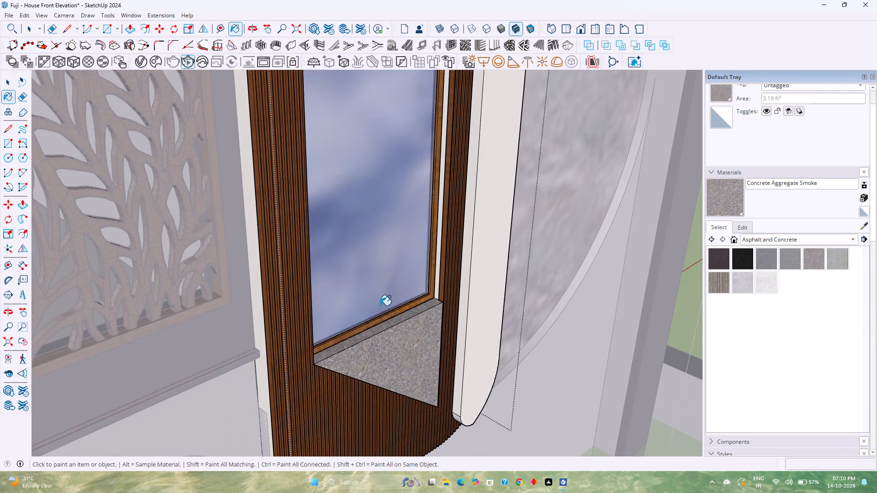
scroll(383, 302, down, 7)
shift+middle_drag(400, 227, 452, 432)
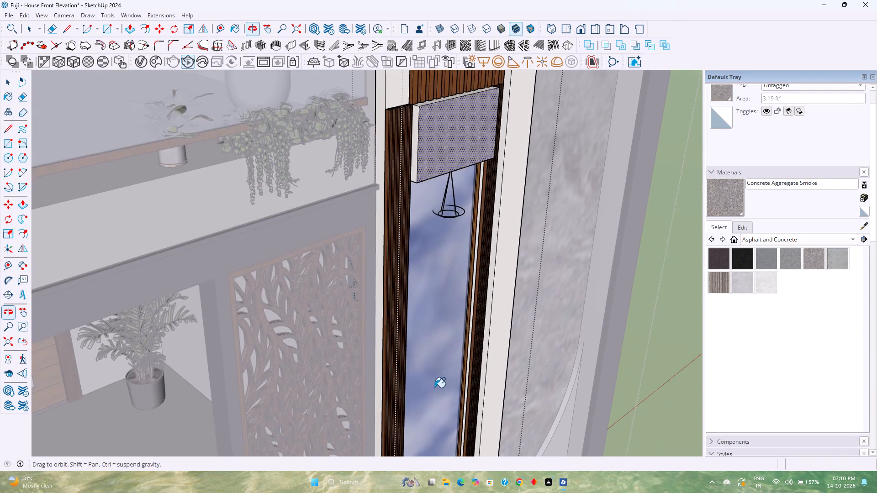
scroll(403, 294, down, 4)
shift+middle_drag(413, 288, 420, 357)
middle_drag(419, 345, 424, 255)
middle_click(425, 252)
scroll(438, 287, up, 5)
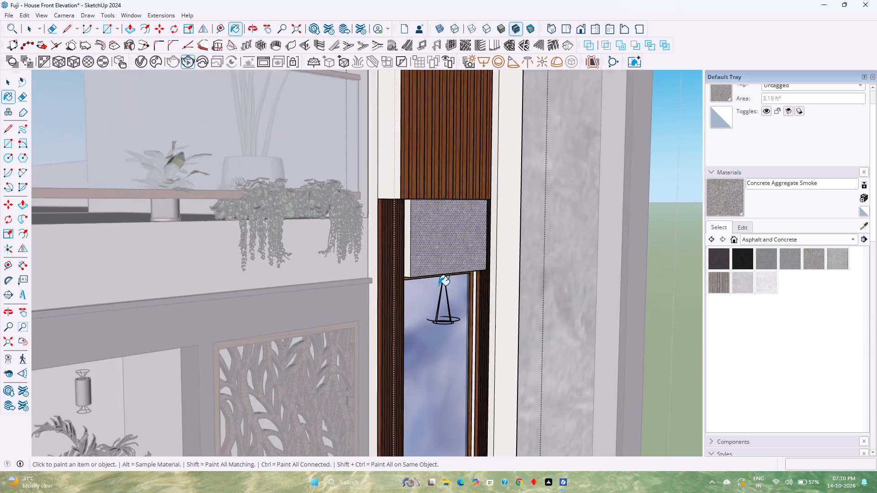
scroll(438, 285, up, 2)
middle_drag(438, 284, 495, 215)
scroll(437, 278, up, 9)
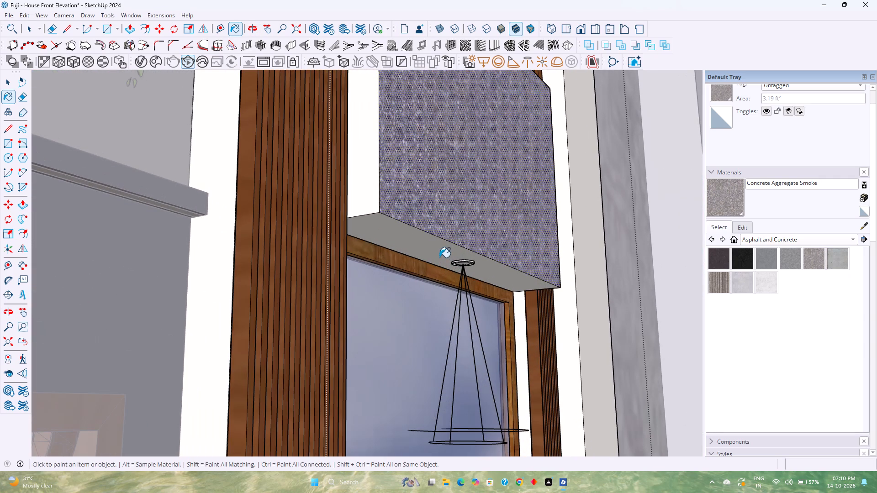
click(439, 257)
click(375, 184)
Paint the opposite side face and the top of the block above the window with Concrete Aggregate Smoke.
middle_drag(449, 191, 449, 191)
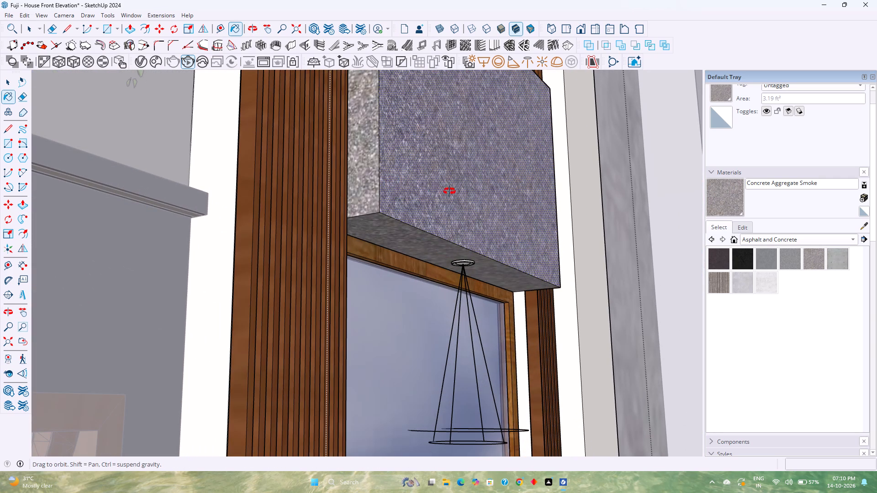
middle_drag(449, 191, 291, 252)
scroll(354, 257, down, 5)
shift+middle_drag(443, 252, 338, 307)
middle_drag(434, 276, 340, 305)
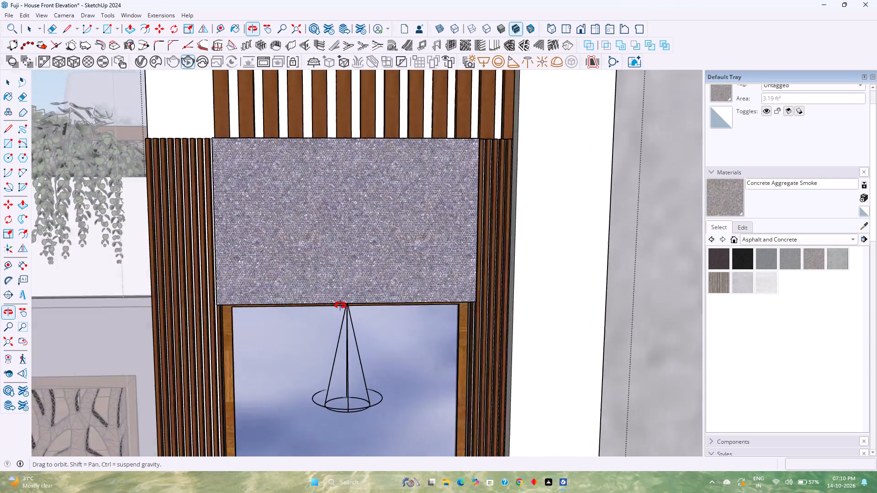
middle_drag(340, 305, 226, 348)
scroll(512, 183, up, 7)
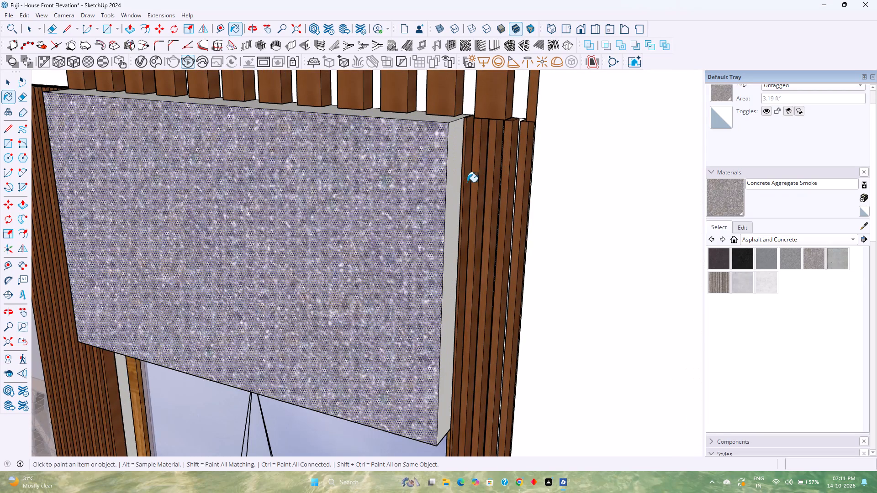
click(451, 190)
click(438, 120)
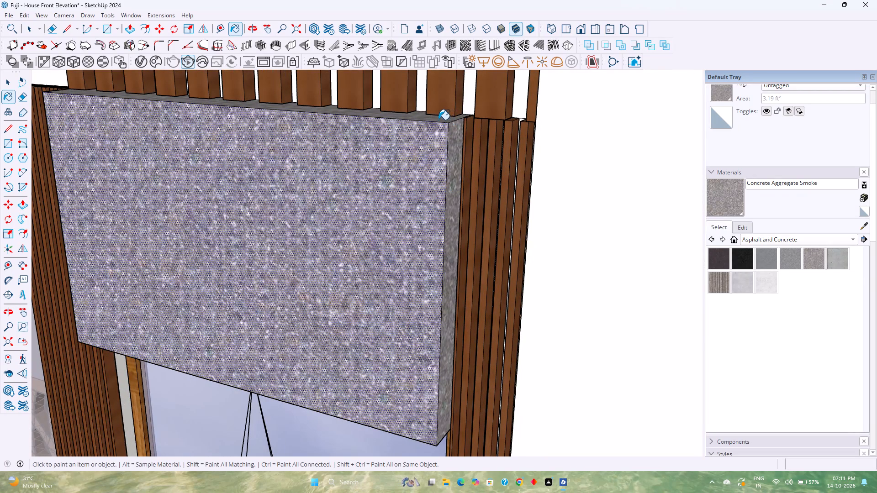
Paint the sloped underside of the triangular block, behind the wooden slats, with Concrete Aggregate Smoke.
scroll(435, 210, down, 11)
shift+middle_drag(363, 309, 444, 190)
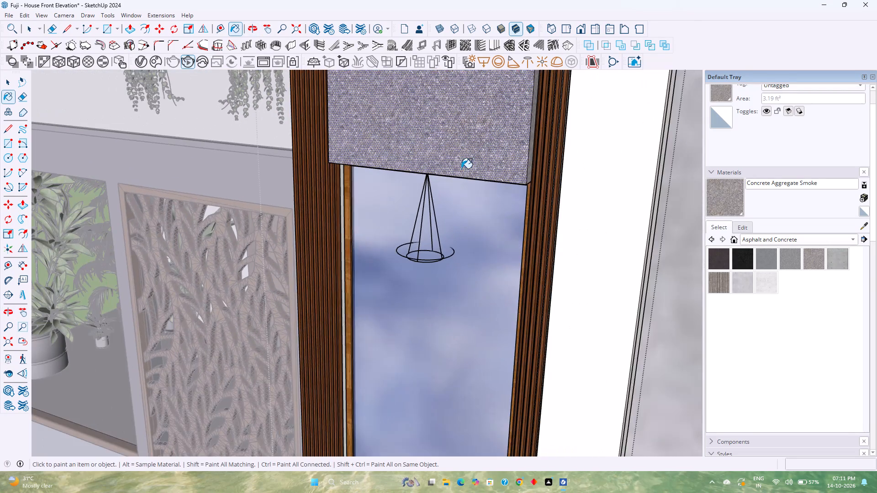
scroll(461, 169, down, 8)
shift+middle_drag(455, 298, 455, 180)
shift+middle_click(454, 175)
scroll(467, 342, down, 1)
shift+middle_drag(466, 350, 455, 262)
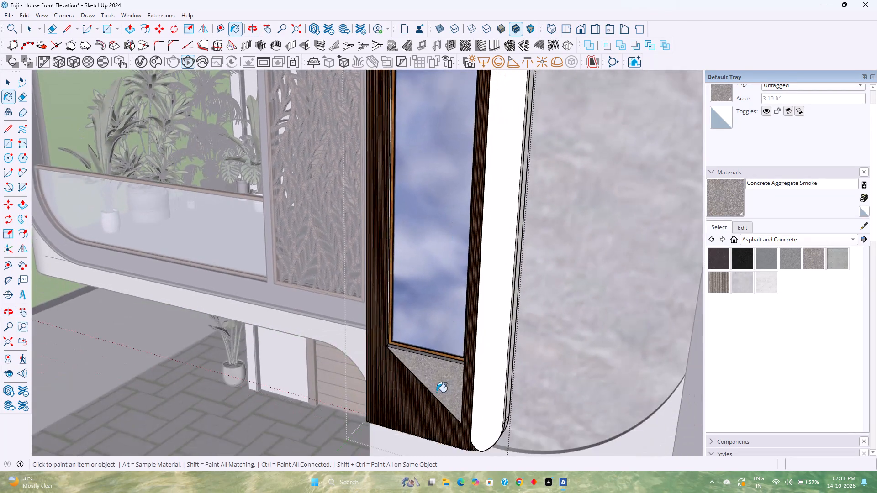
scroll(436, 392, up, 14)
middle_drag(433, 363, 571, 236)
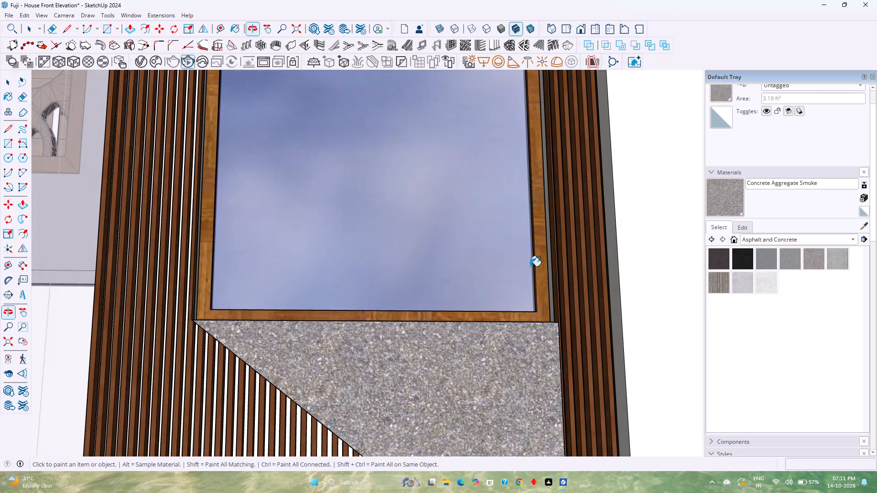
shift+middle_drag(367, 339, 480, 236)
shift+middle_click(480, 236)
middle_drag(427, 280, 526, 231)
middle_click(526, 231)
scroll(370, 278, up, 2)
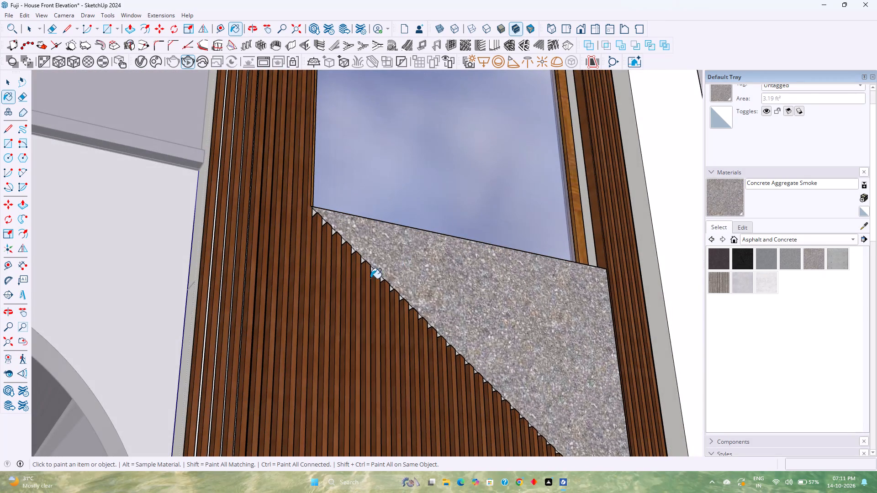
scroll(370, 278, up, 14)
click(365, 263)
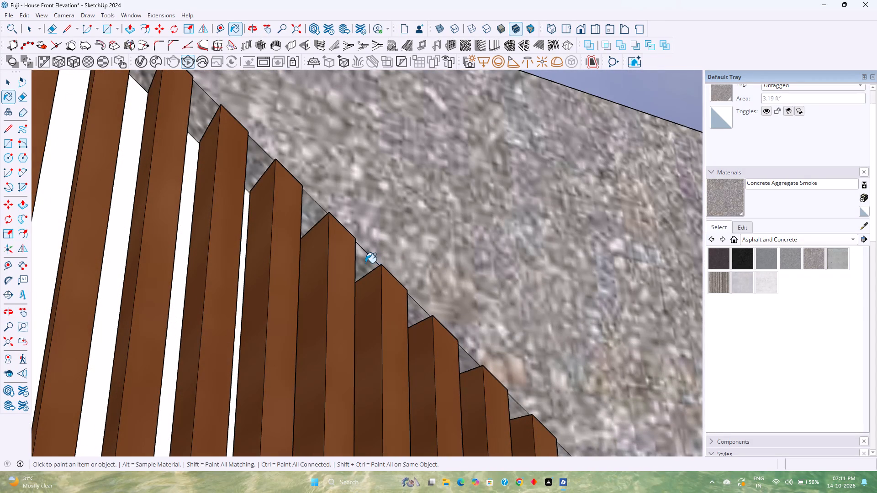
Examine the triangular block's sloped and vertical edges from both sides for faces still left unpainted.
scroll(365, 263, down, 11)
shift+middle_drag(418, 270, 357, 281)
shift+middle_click(357, 281)
scroll(356, 280, down, 4)
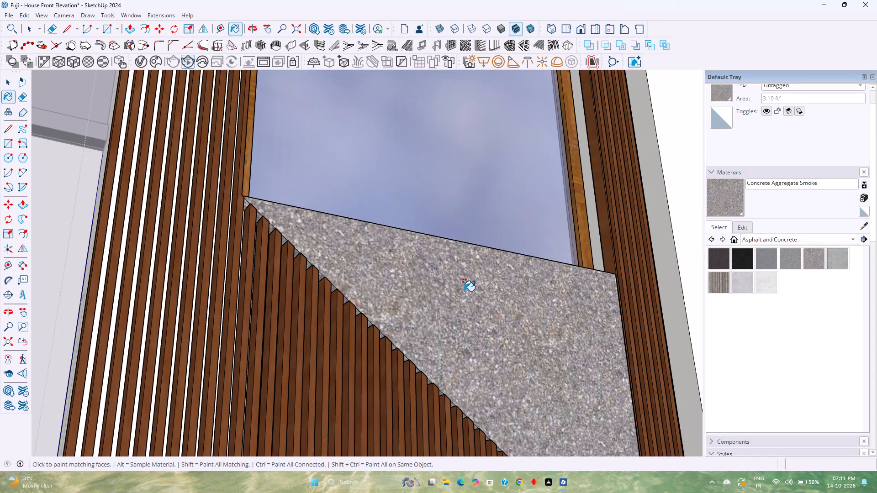
shift+middle_drag(465, 291, 428, 269)
shift+scroll(465, 291, down, 1)
shift+middle_click(428, 269)
middle_drag(485, 288, 283, 340)
scroll(611, 232, up, 3)
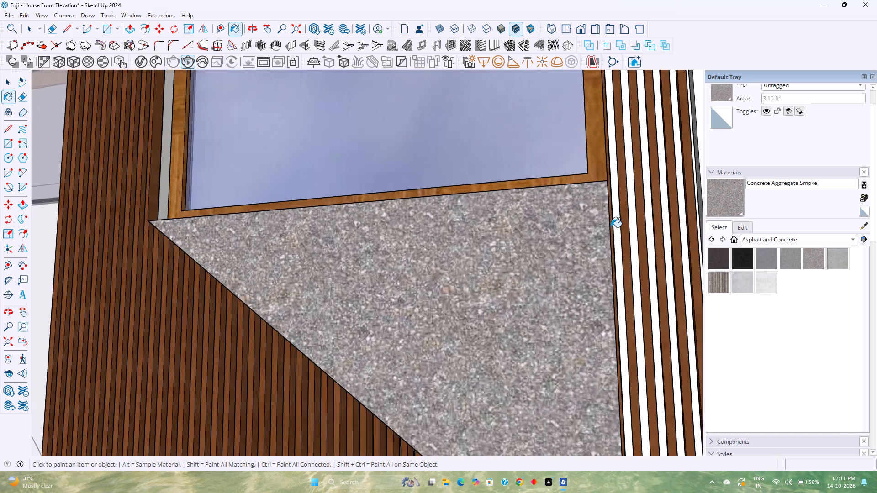
scroll(611, 227, up, 9)
middle_drag(612, 234, 543, 330)
middle_click(533, 348)
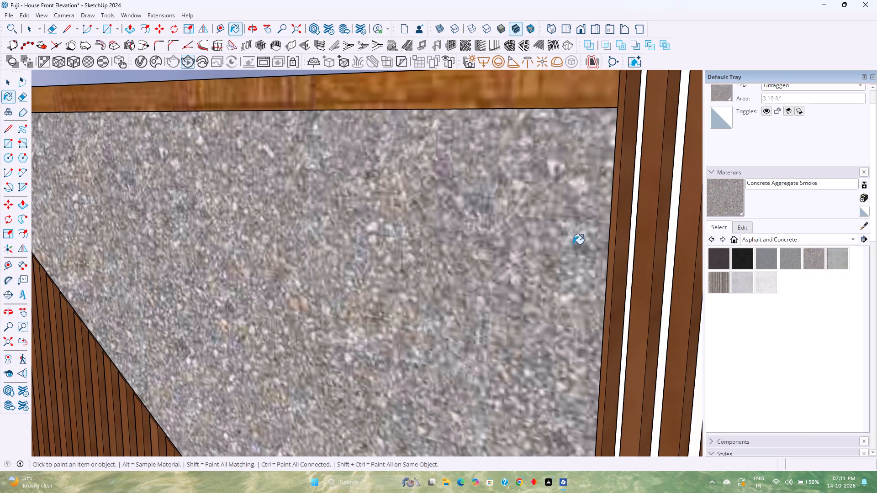
Exit the group being edited and switch the model to the standard Front view.
key(space)
click(583, 31)
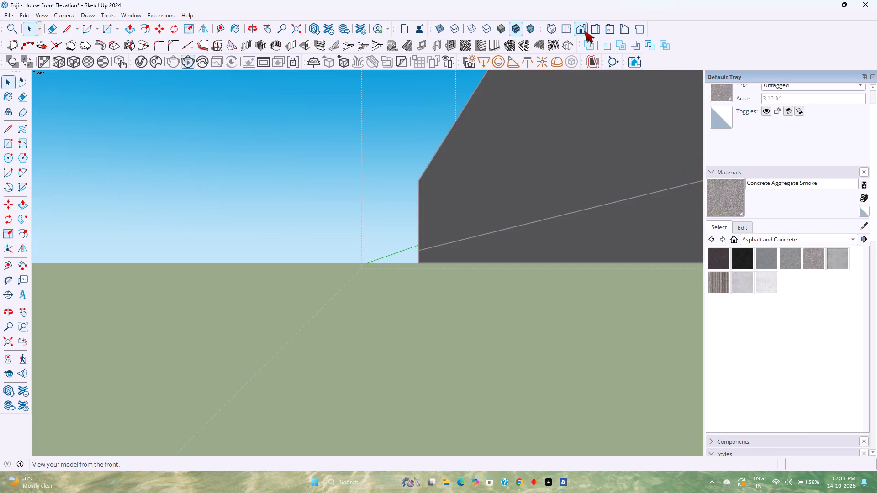
key(Escape)
key(Escape)
key(Escape)
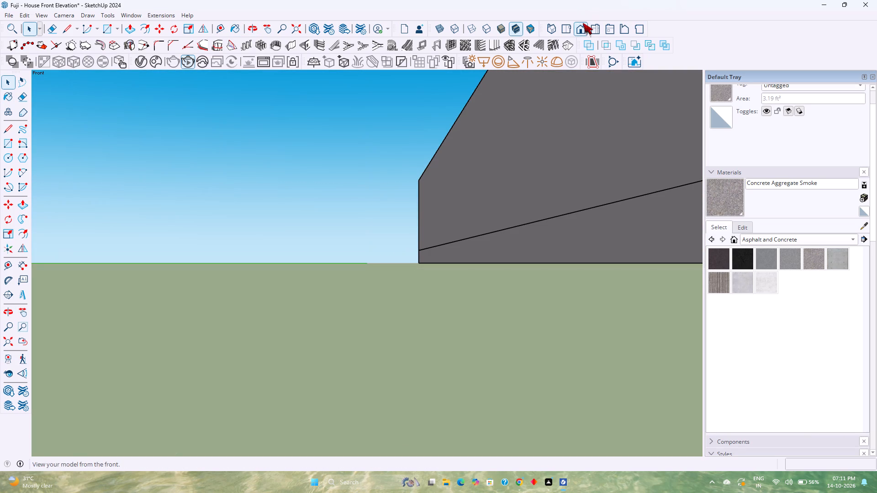
click(583, 23)
Frame the whole house with the asphalt strip from the front and restart the interactive V-Ray render.
shift+middle_drag(449, 202, 383, 271)
shift+scroll(449, 202, down, 1)
scroll(383, 266, down, 9)
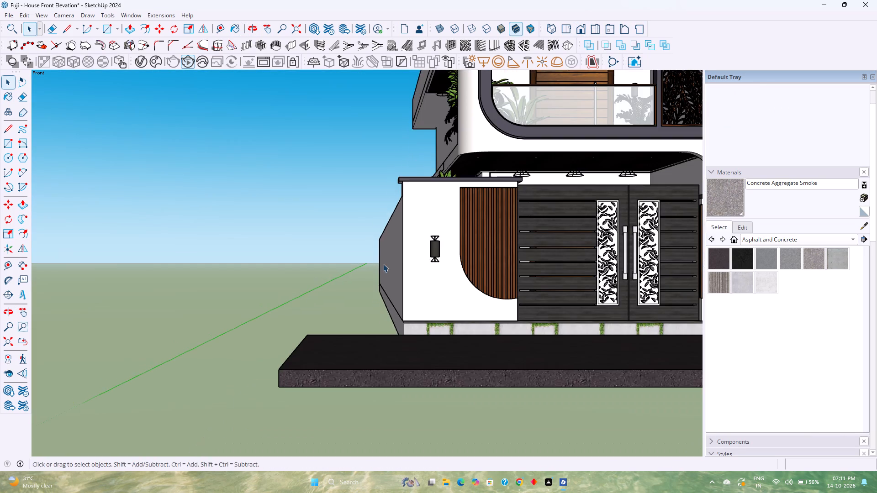
shift+middle_drag(452, 265, 355, 276)
scroll(374, 248, down, 5)
shift+middle_drag(444, 255, 318, 356)
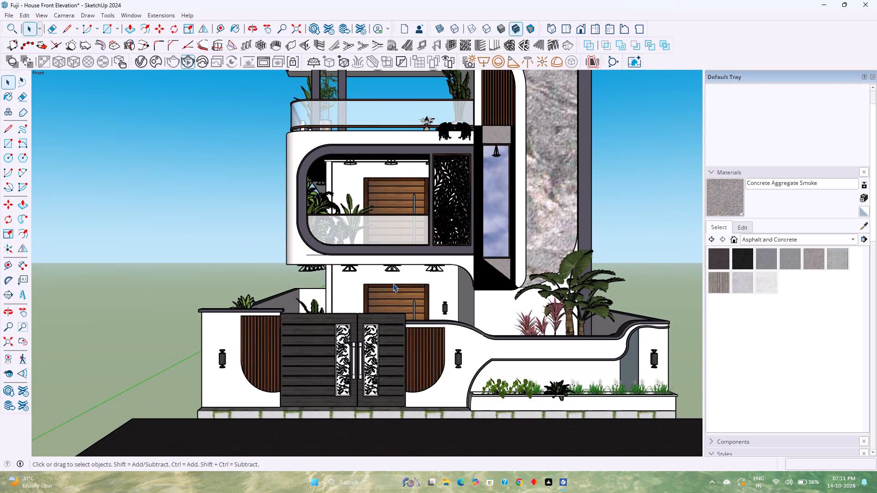
scroll(393, 283, down, 1)
shift+middle_drag(405, 285, 358, 310)
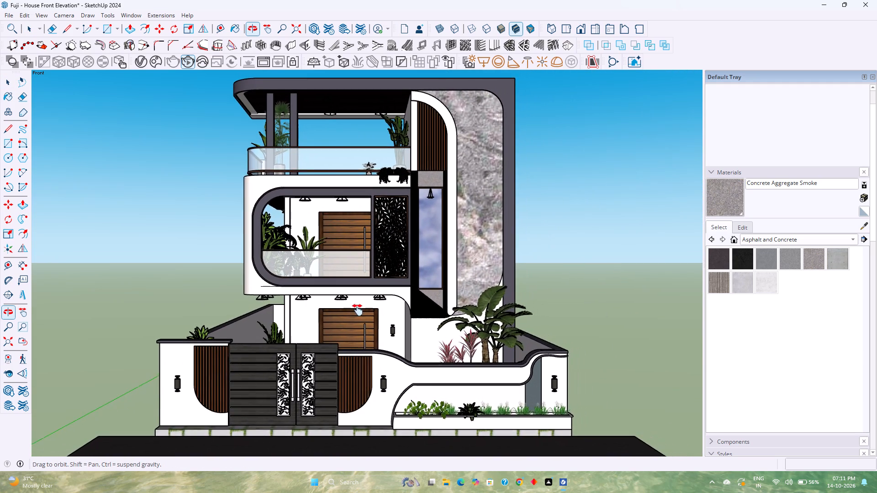
shift+middle_drag(358, 310, 358, 314)
shift+scroll(359, 304, down, 1)
shift+middle_click(366, 311)
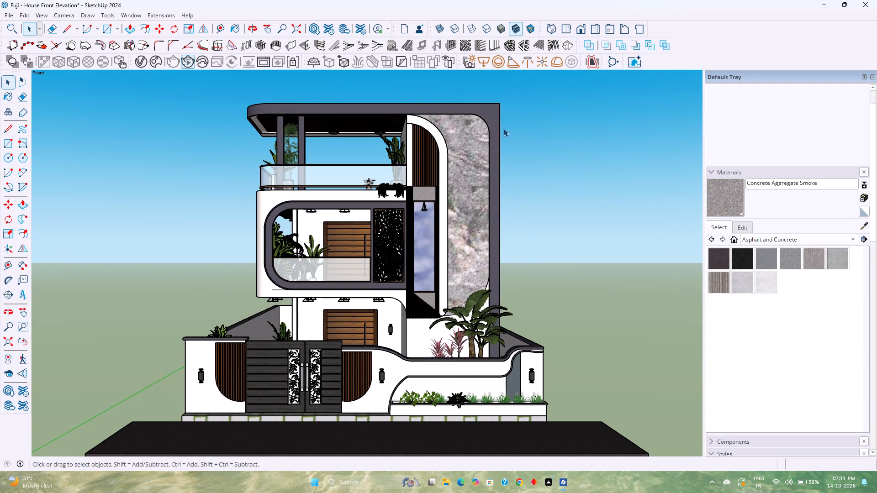
click(190, 61)
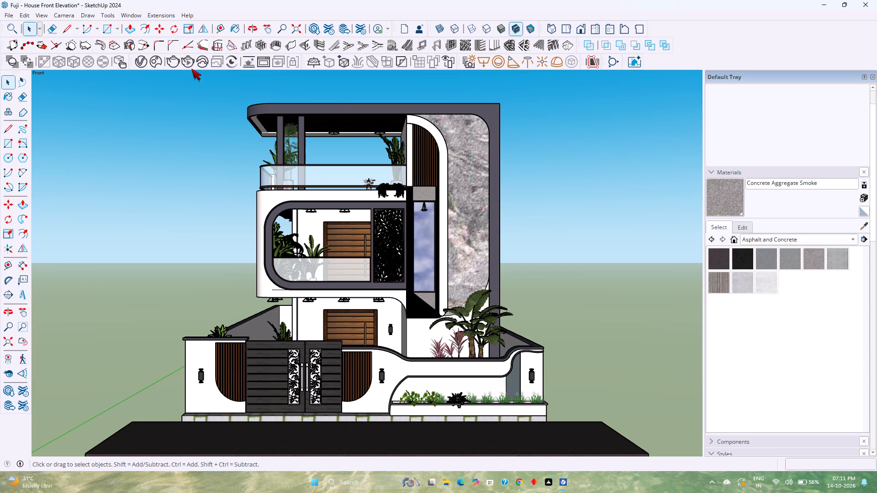
click(191, 63)
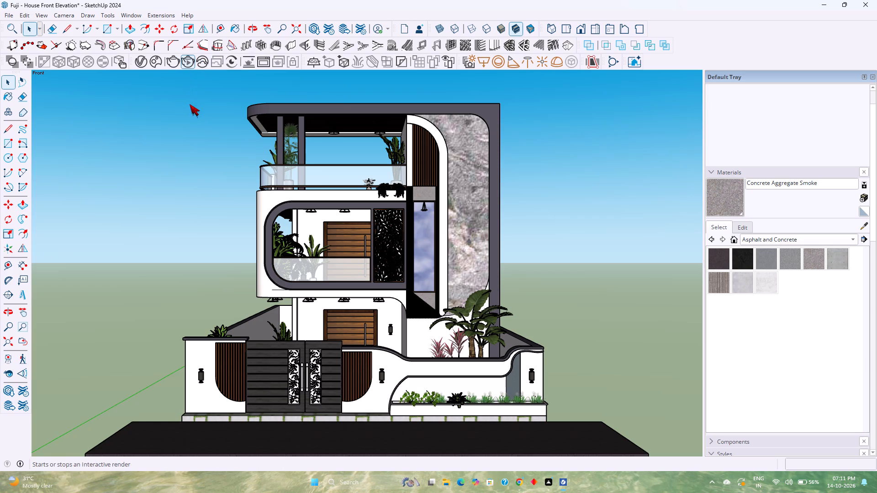
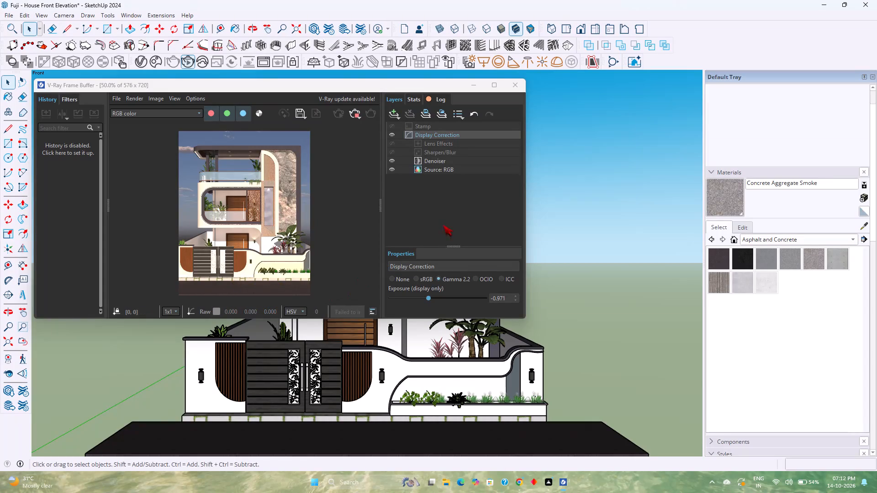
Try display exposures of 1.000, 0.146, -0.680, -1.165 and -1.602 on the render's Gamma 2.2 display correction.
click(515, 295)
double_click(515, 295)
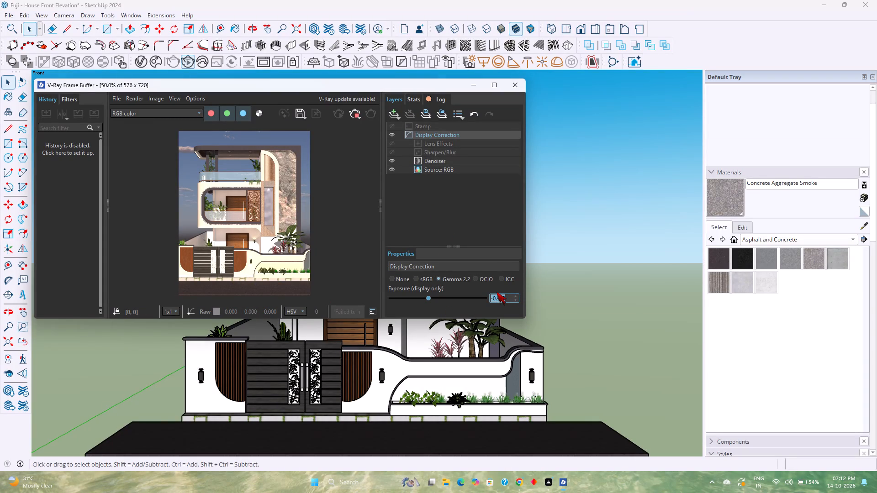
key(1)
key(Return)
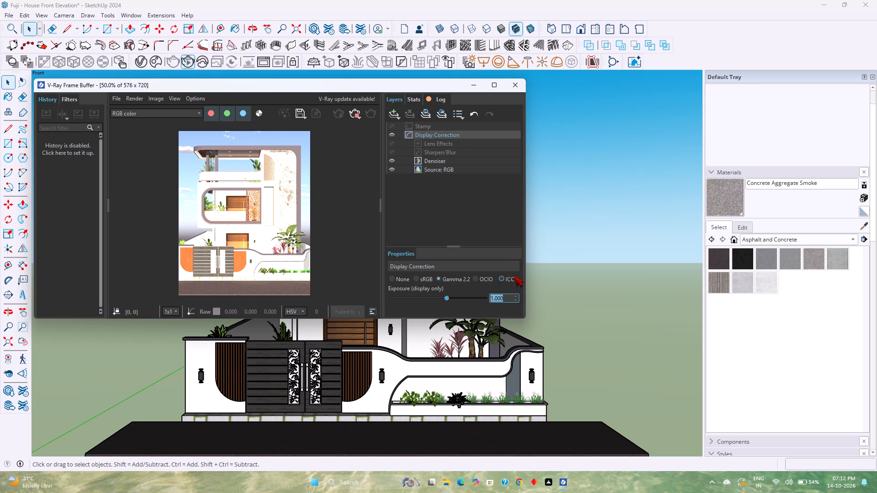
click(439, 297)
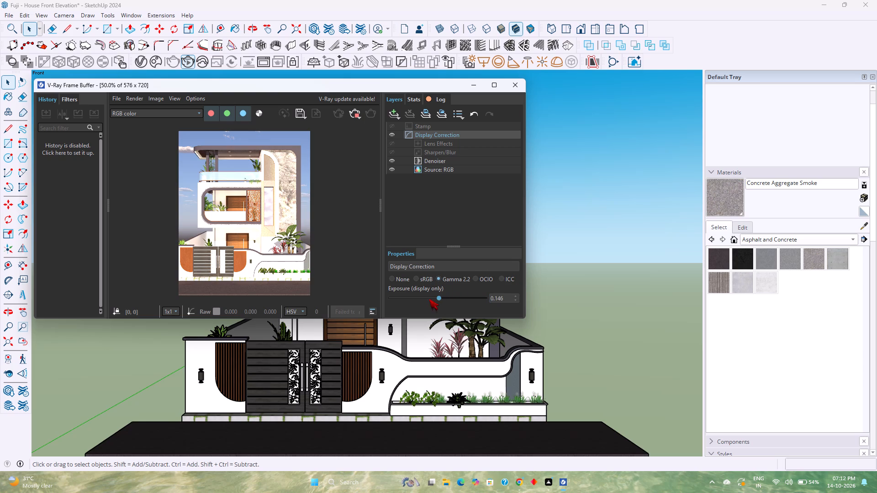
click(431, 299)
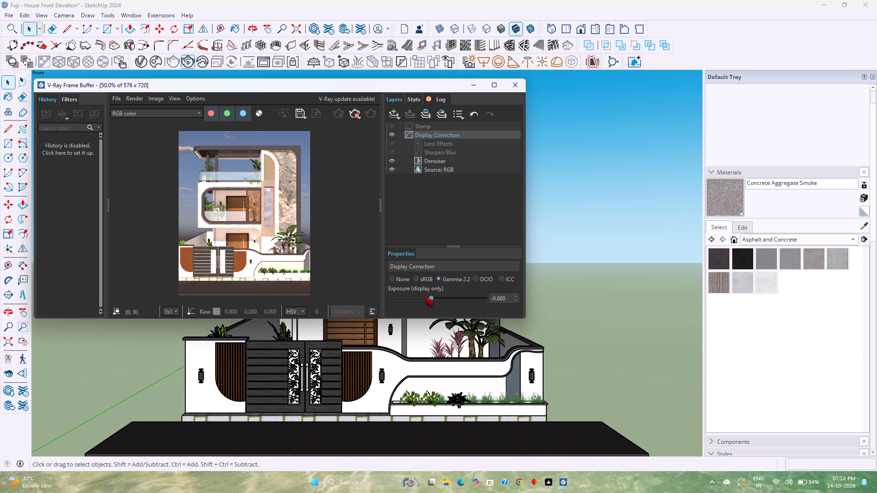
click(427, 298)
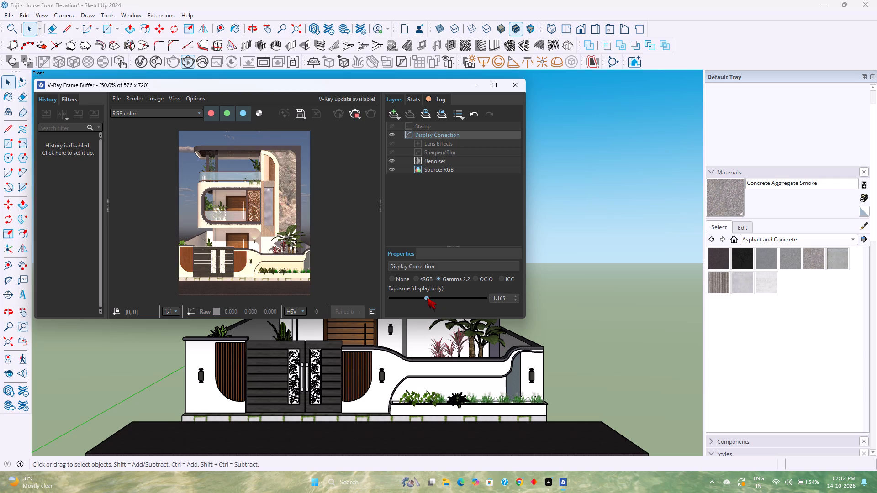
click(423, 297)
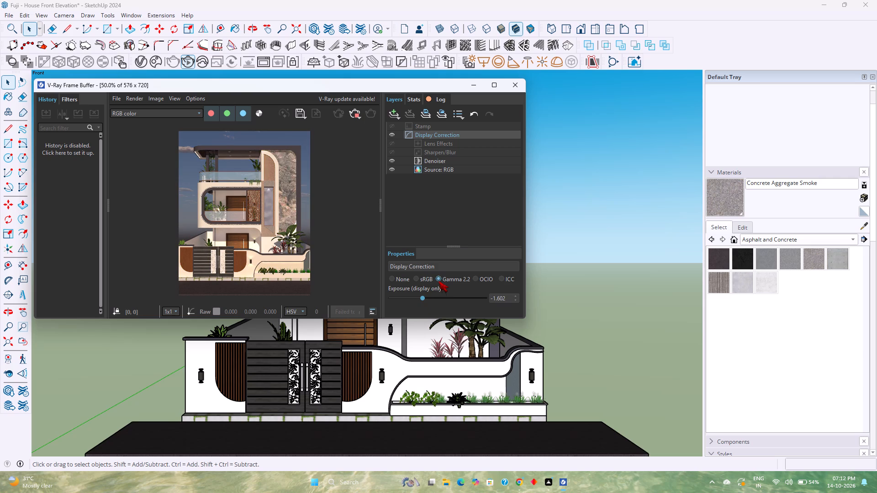
Try OCIO colour correction on the render and adjust the display exposure to about -1.294.
click(480, 277)
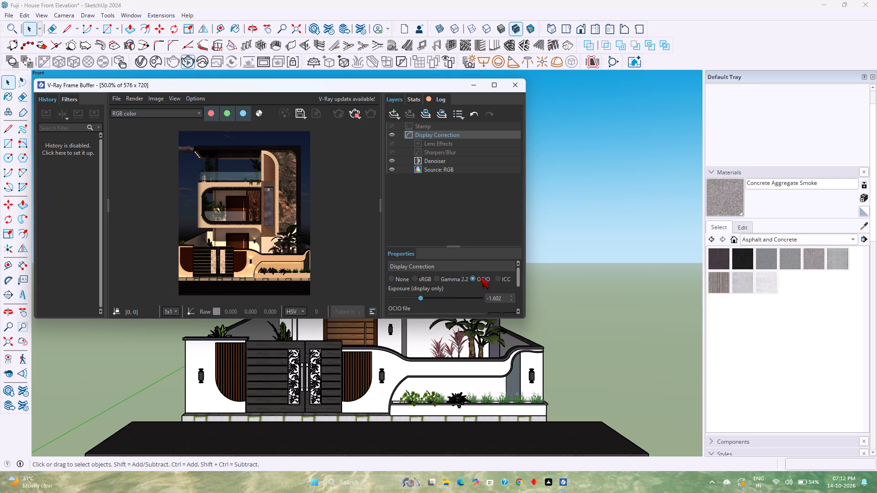
click(433, 296)
click(429, 298)
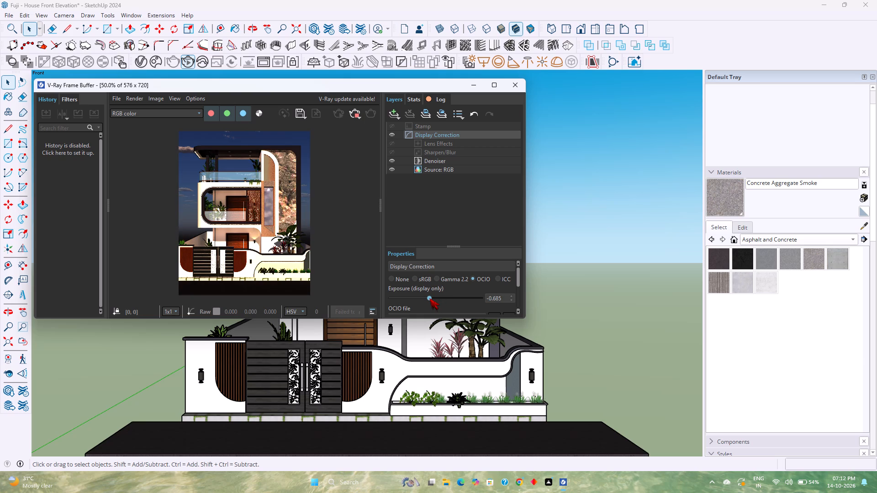
click(424, 297)
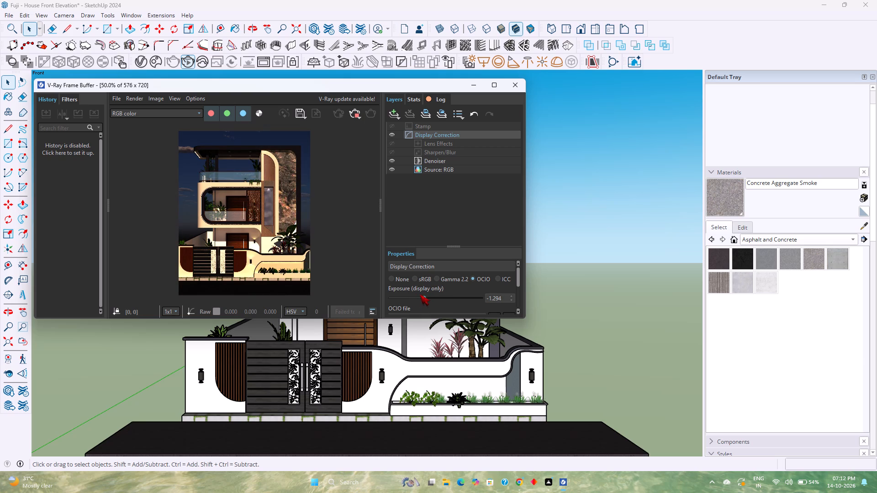
Compare Gamma 2.2 against sRGB for the display correction and set it to sRGB.
click(436, 277)
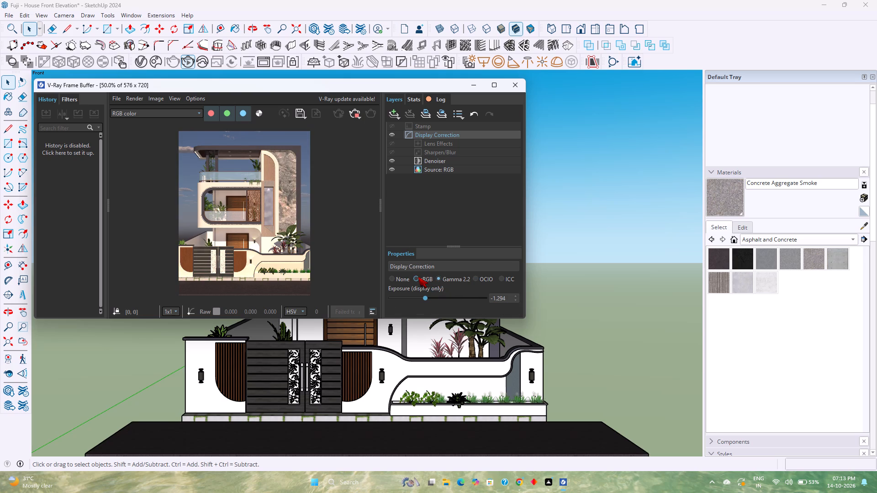
click(418, 277)
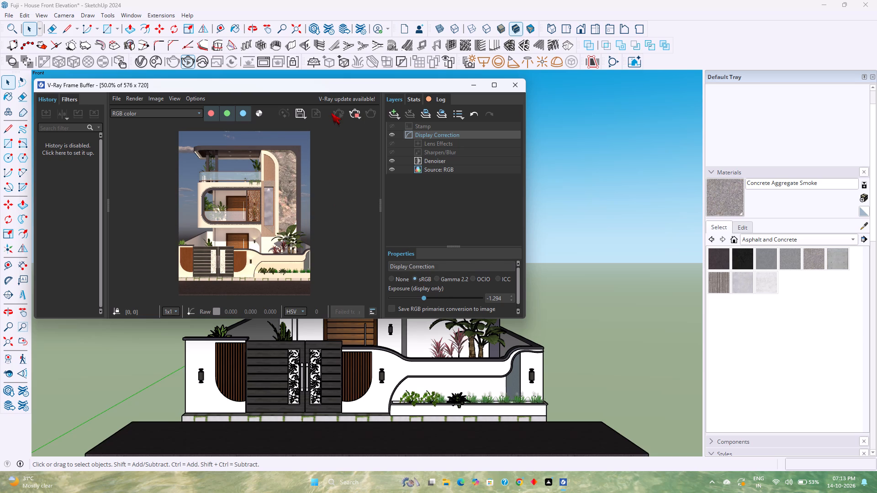
Stop the interactive render and start a production render of the front view.
click(356, 111)
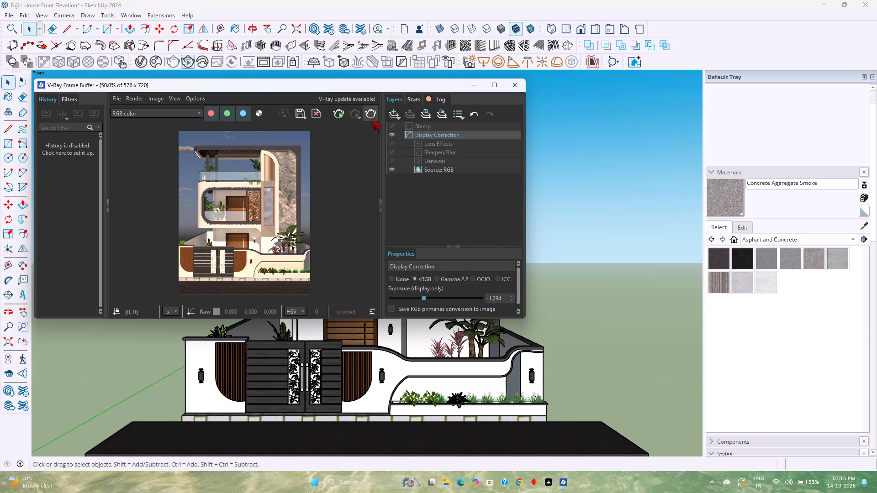
click(373, 111)
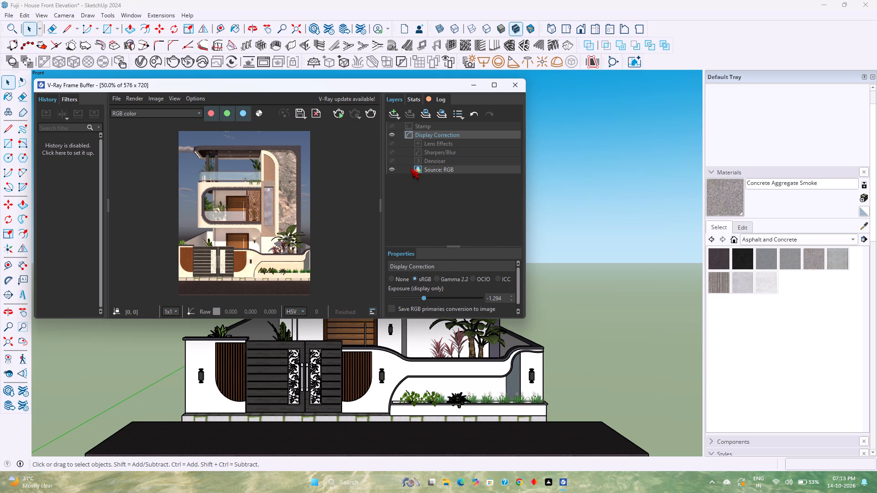